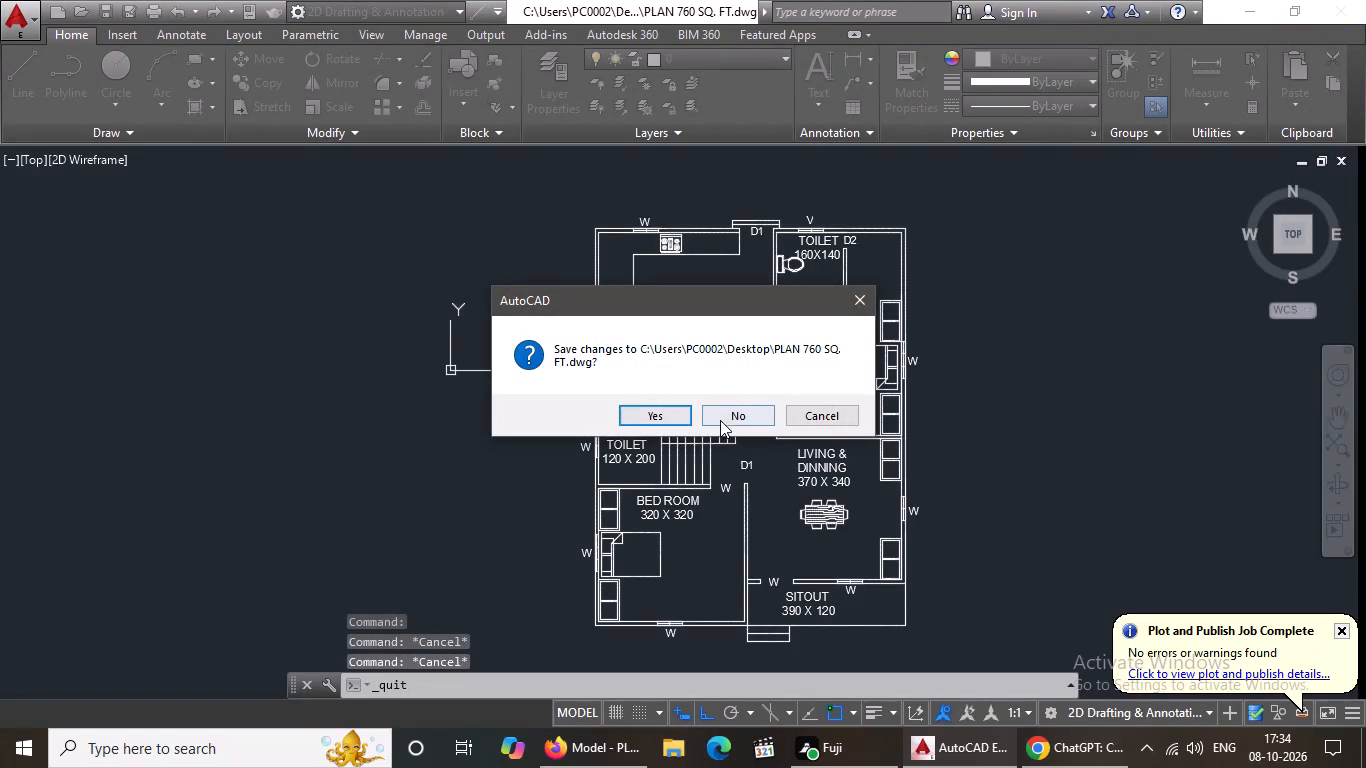
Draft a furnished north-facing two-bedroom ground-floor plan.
Save the changes to PLAN 760 SQ. FT.dwg while quitting AutoCAD.
left_click(669, 420)
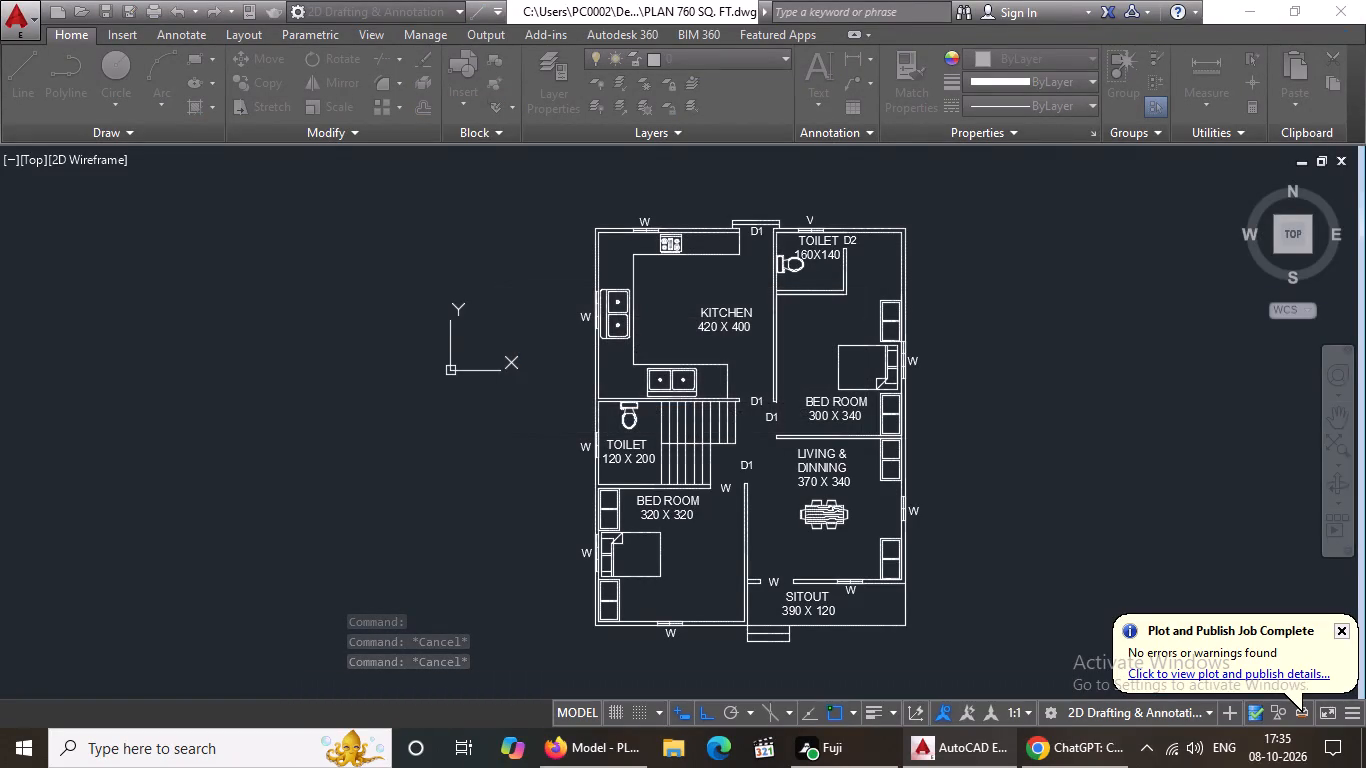
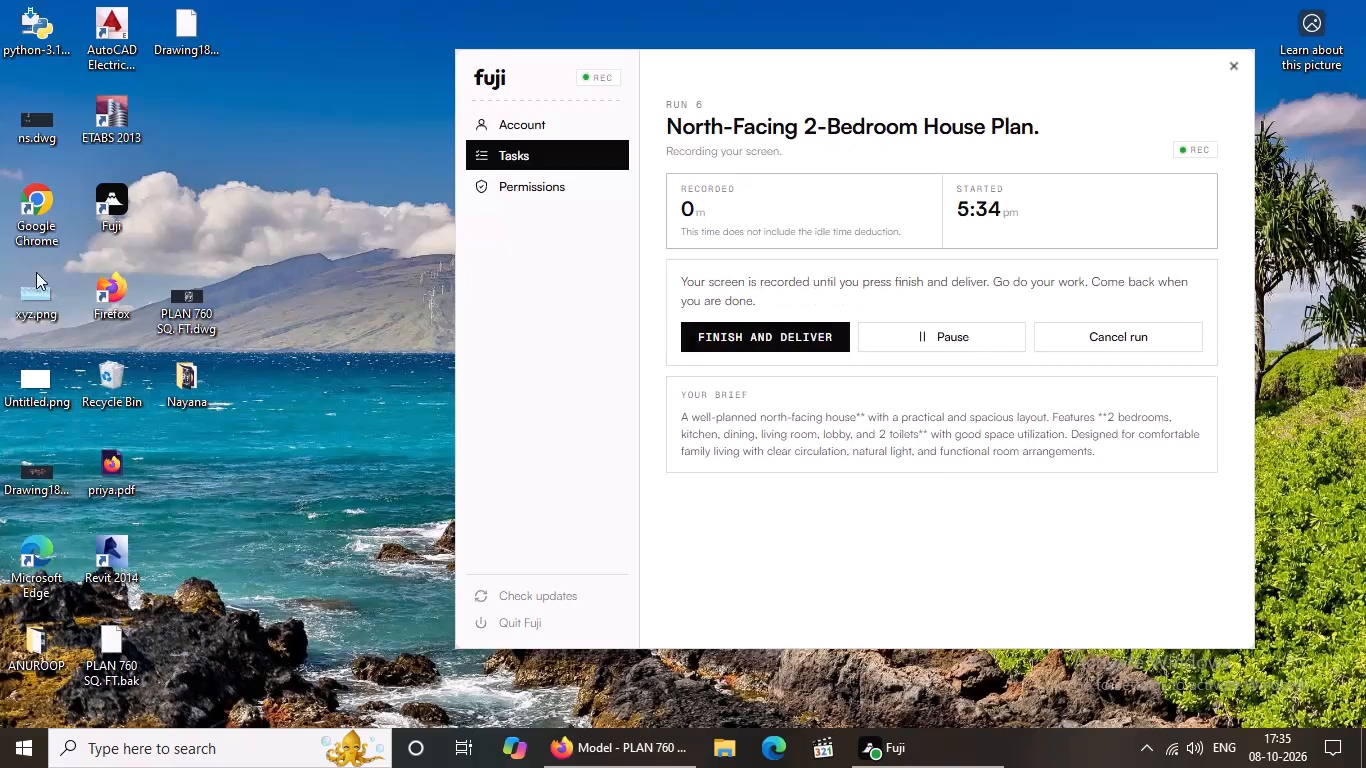
Launch AutoCAD Electrical 2015 from its desktop shortcut.
right_click(117, 45)
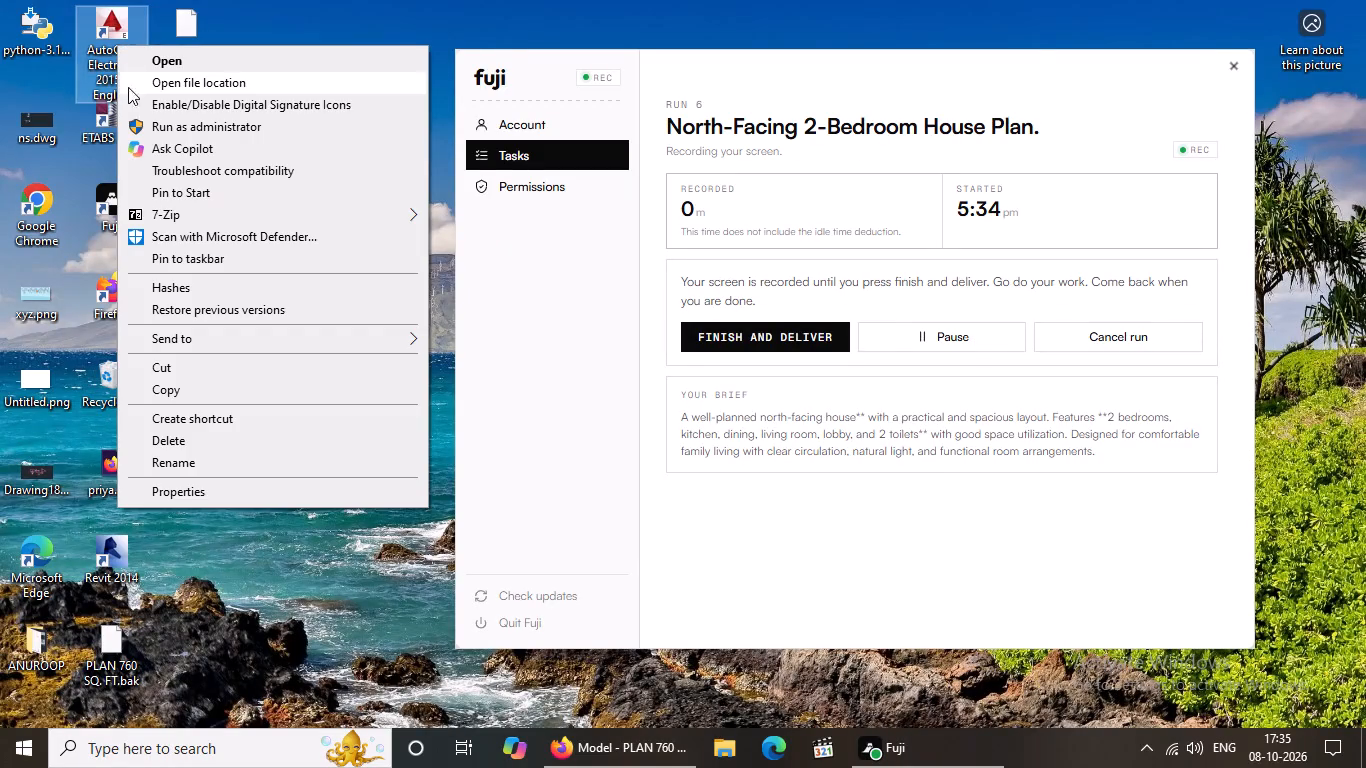
left_click(177, 56)
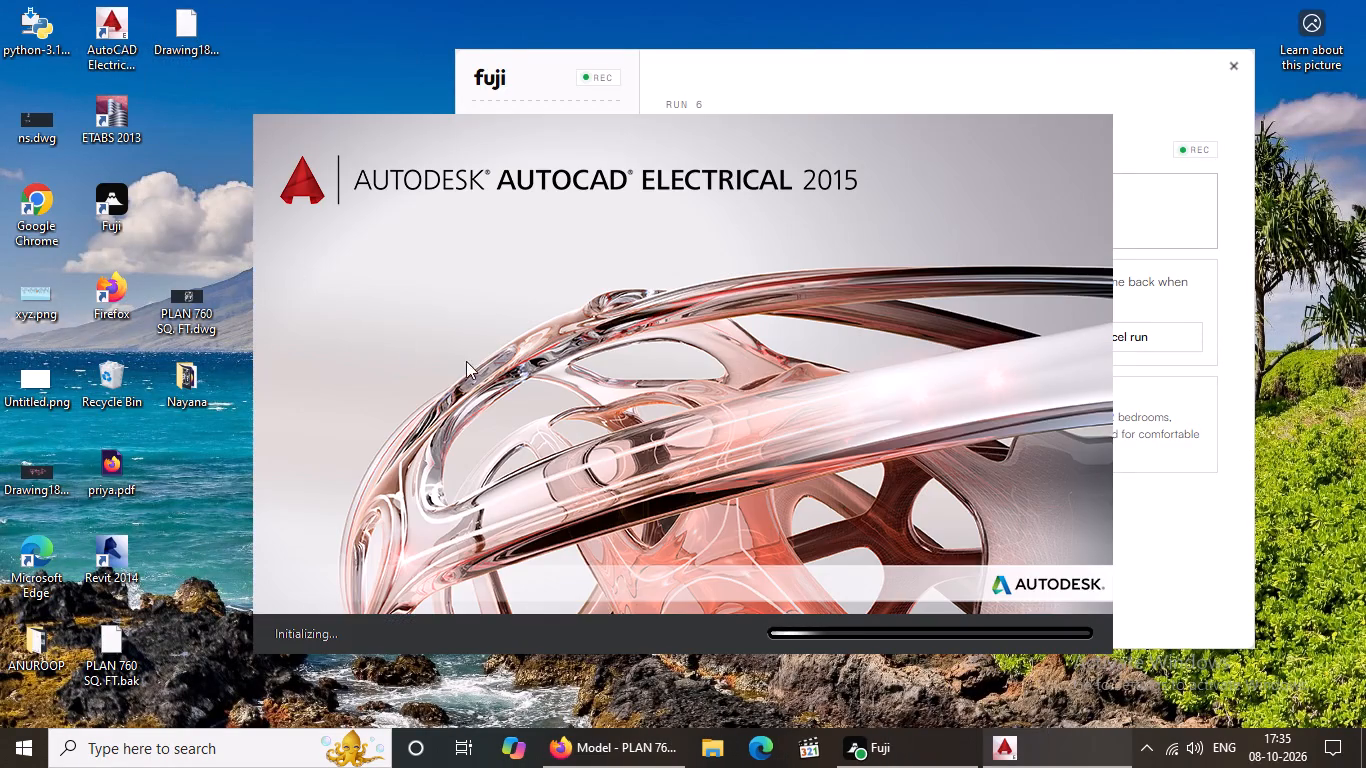
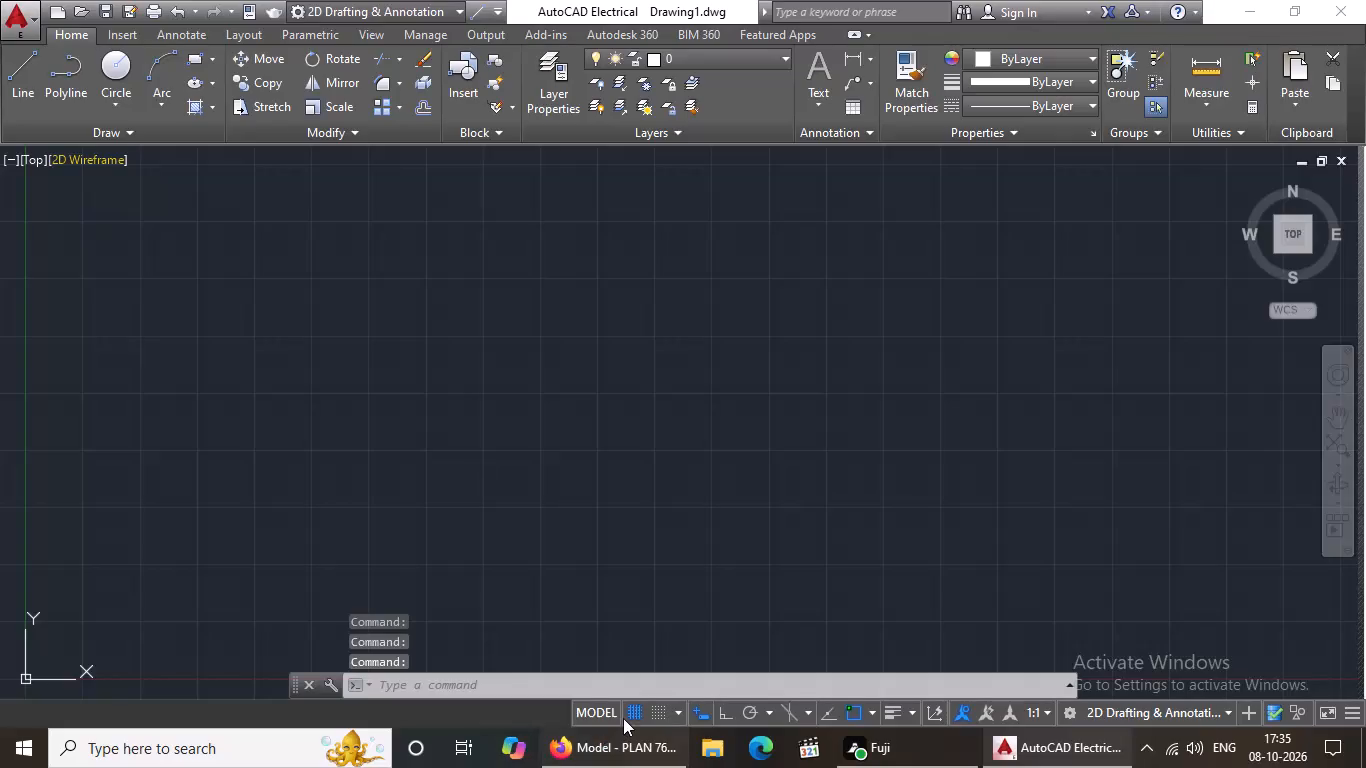
Turn off the drawing grid display.
left_click(627, 712)
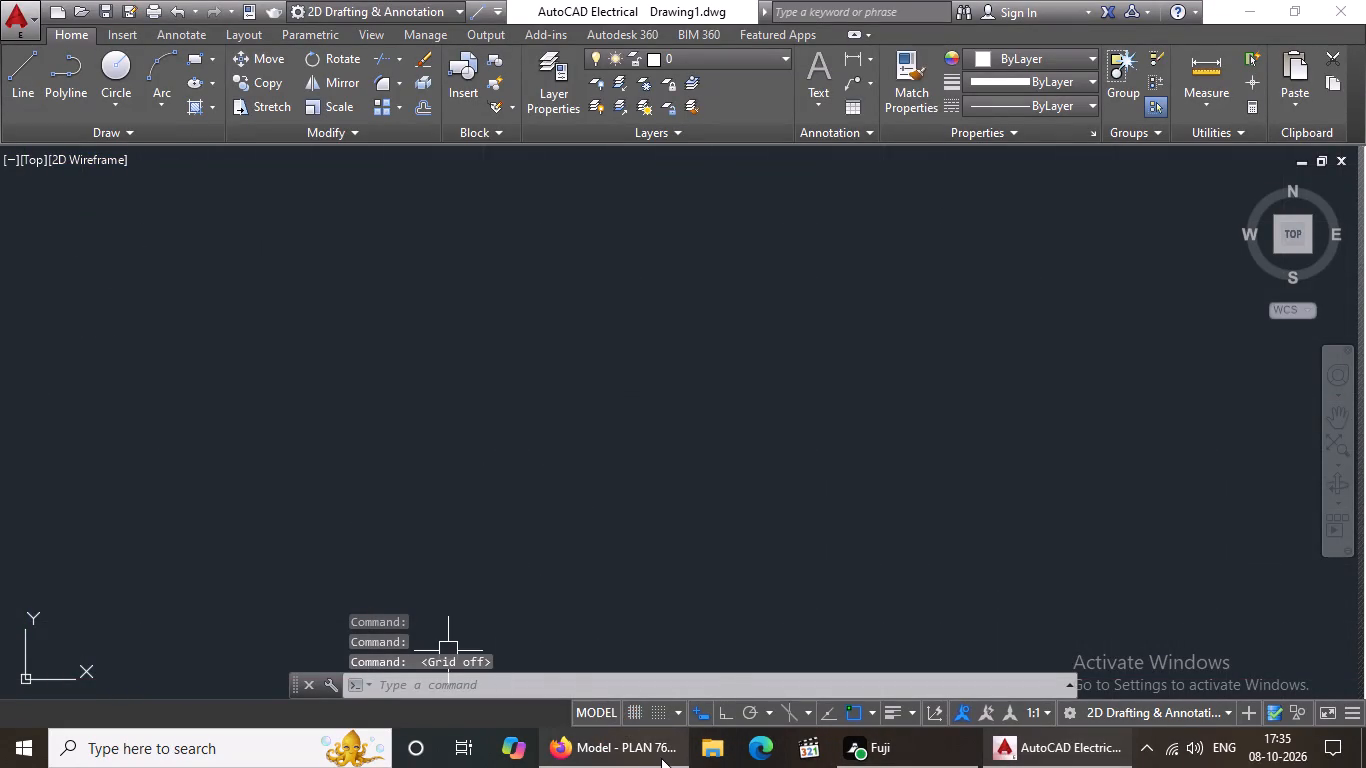
Close the open Firefox window titled "Model - PLAN 76...".
left_click(710, 614)
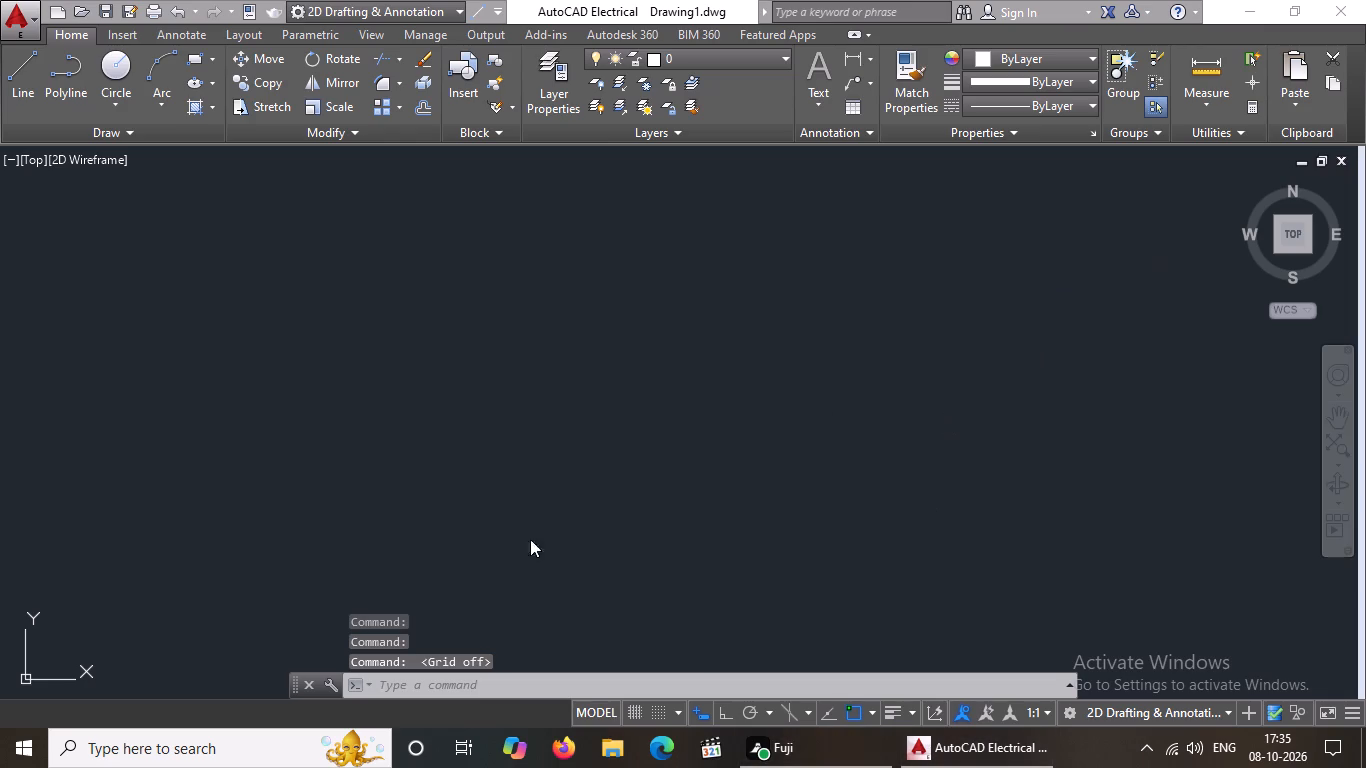
Turn on command log recording for the drawing with LOGFILEON.
left_click(385, 679)
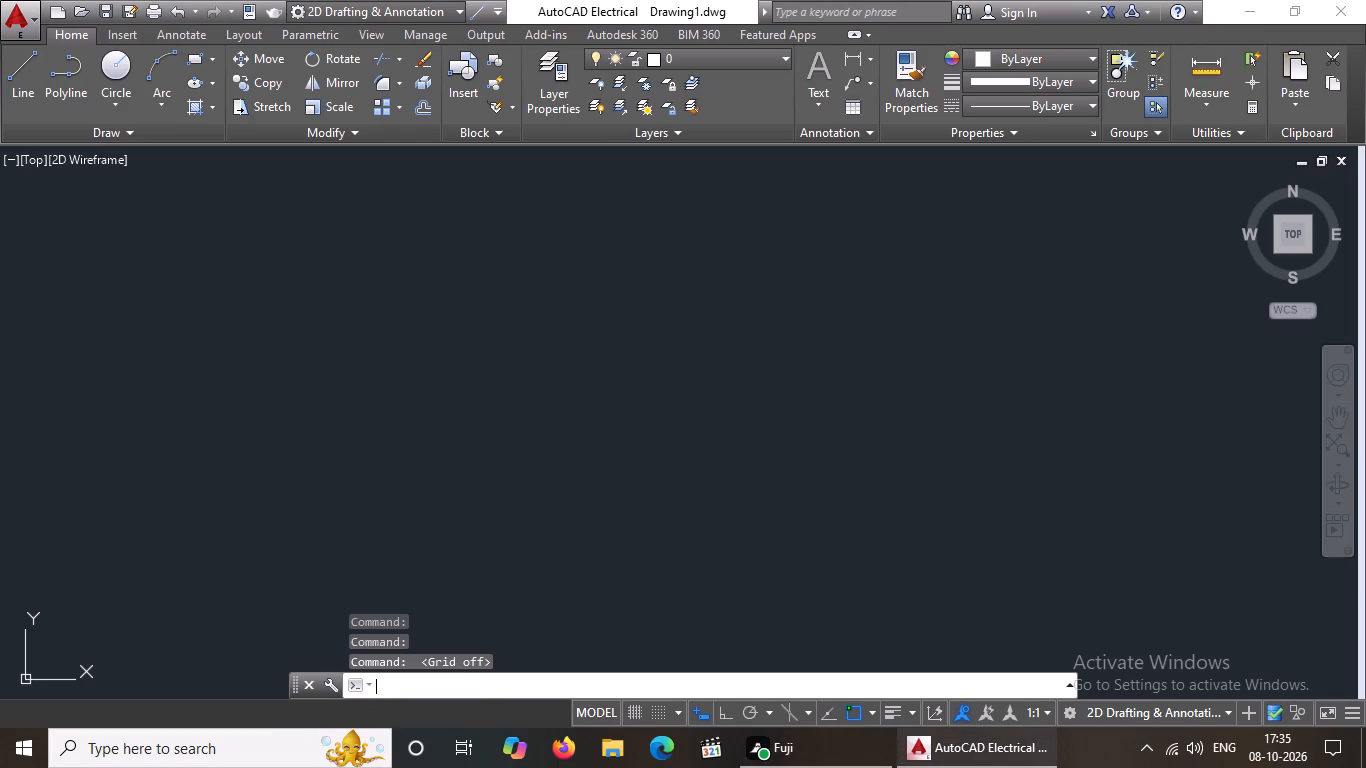
type("lo")
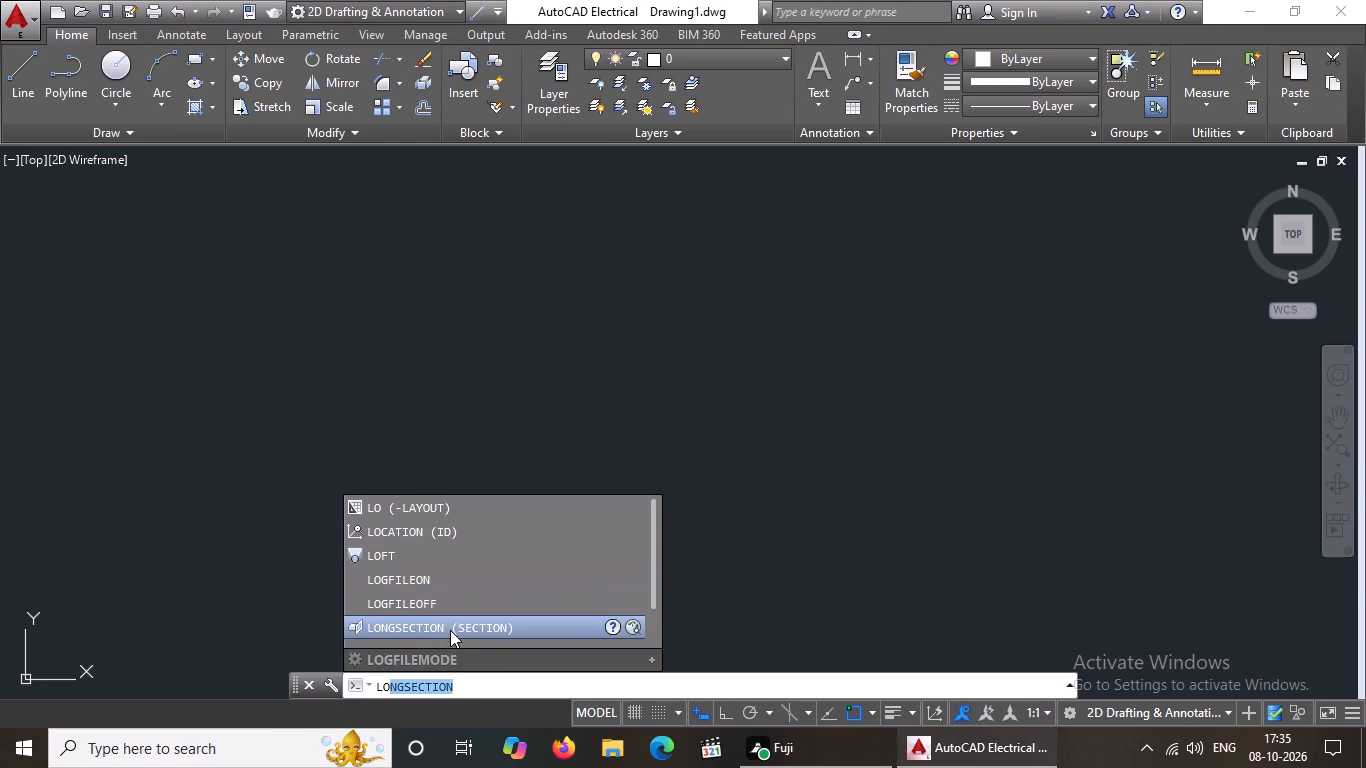
left_click(423, 578)
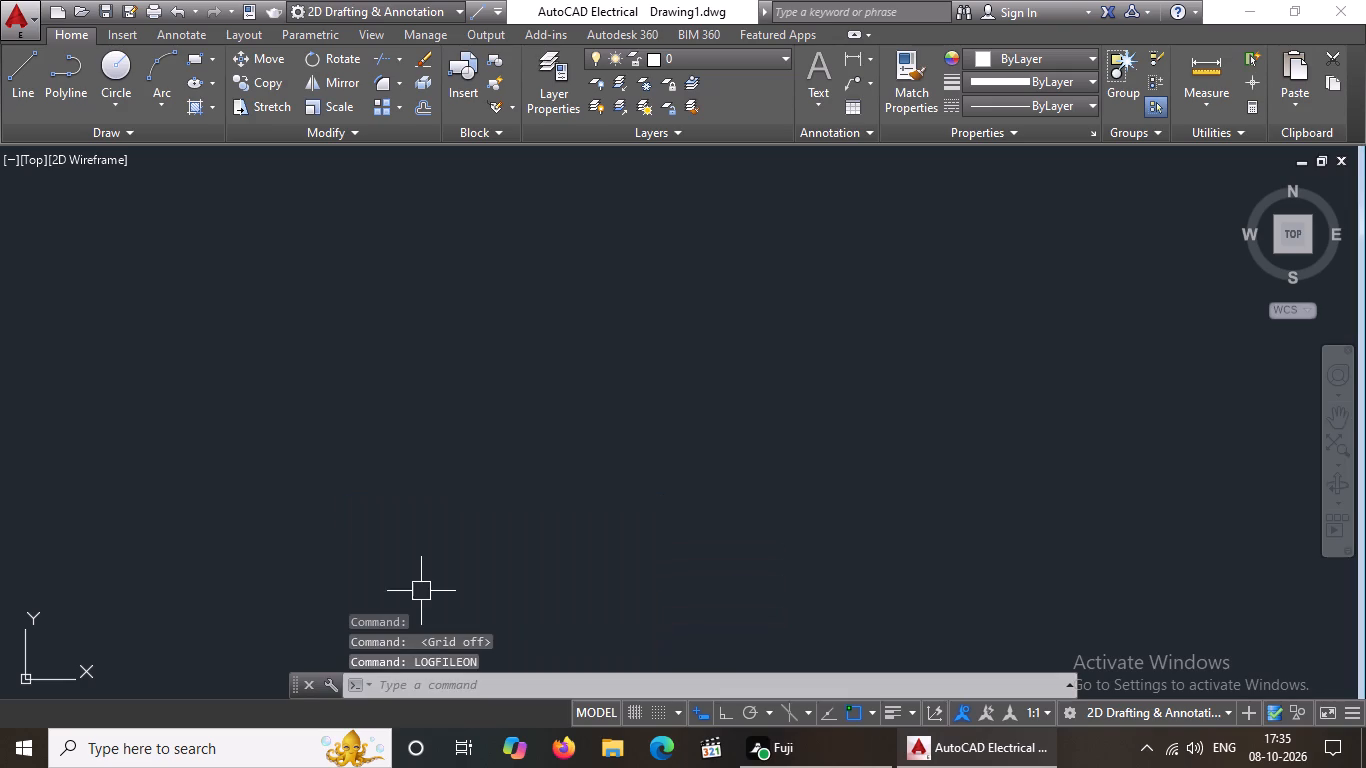
Start the Line command to draw in the empty model space.
scroll(699, 421, "down", 1)
left_click(40, 75)
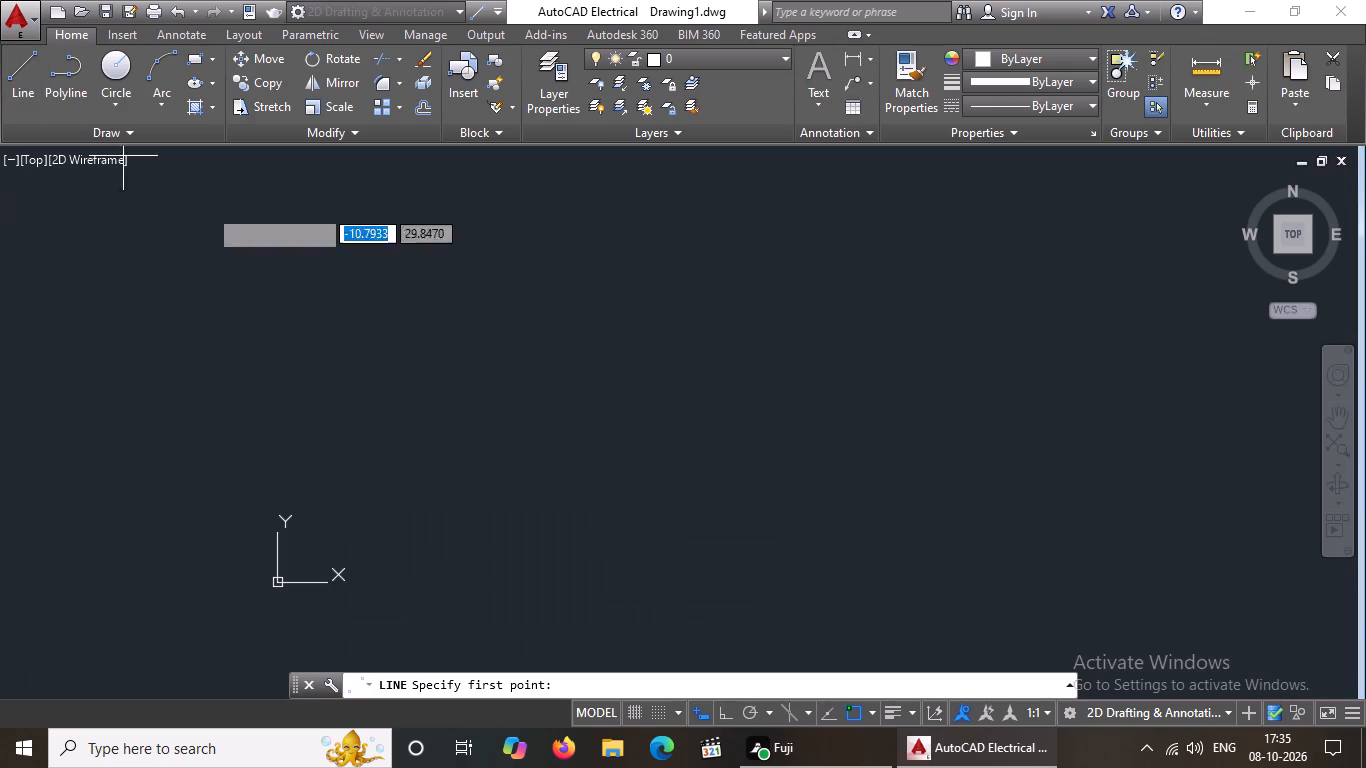
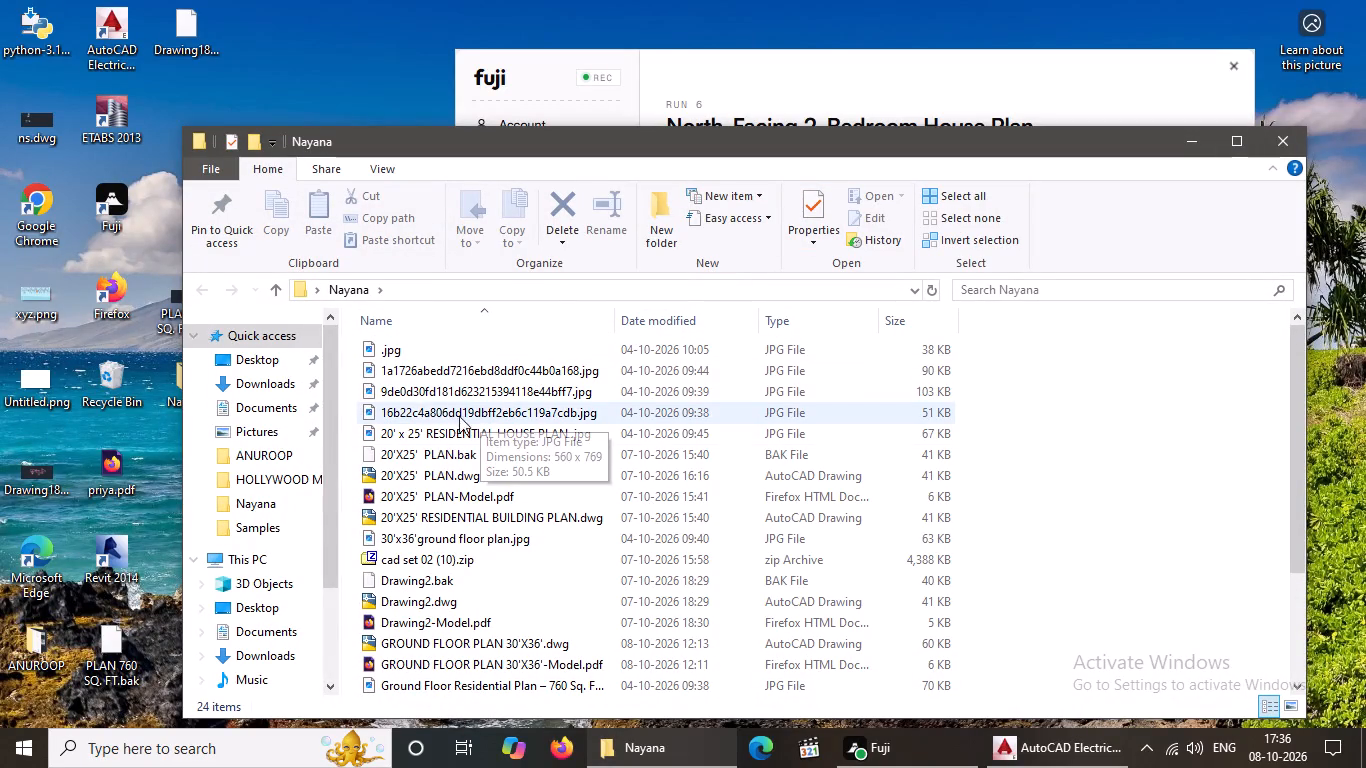
Open the reference image 16b22c4a806dd19dbff2eb6c119a7cdb.jpg to examine the house plan's layout and dimensions, and minimize the viewer.
double_click(411, 414)
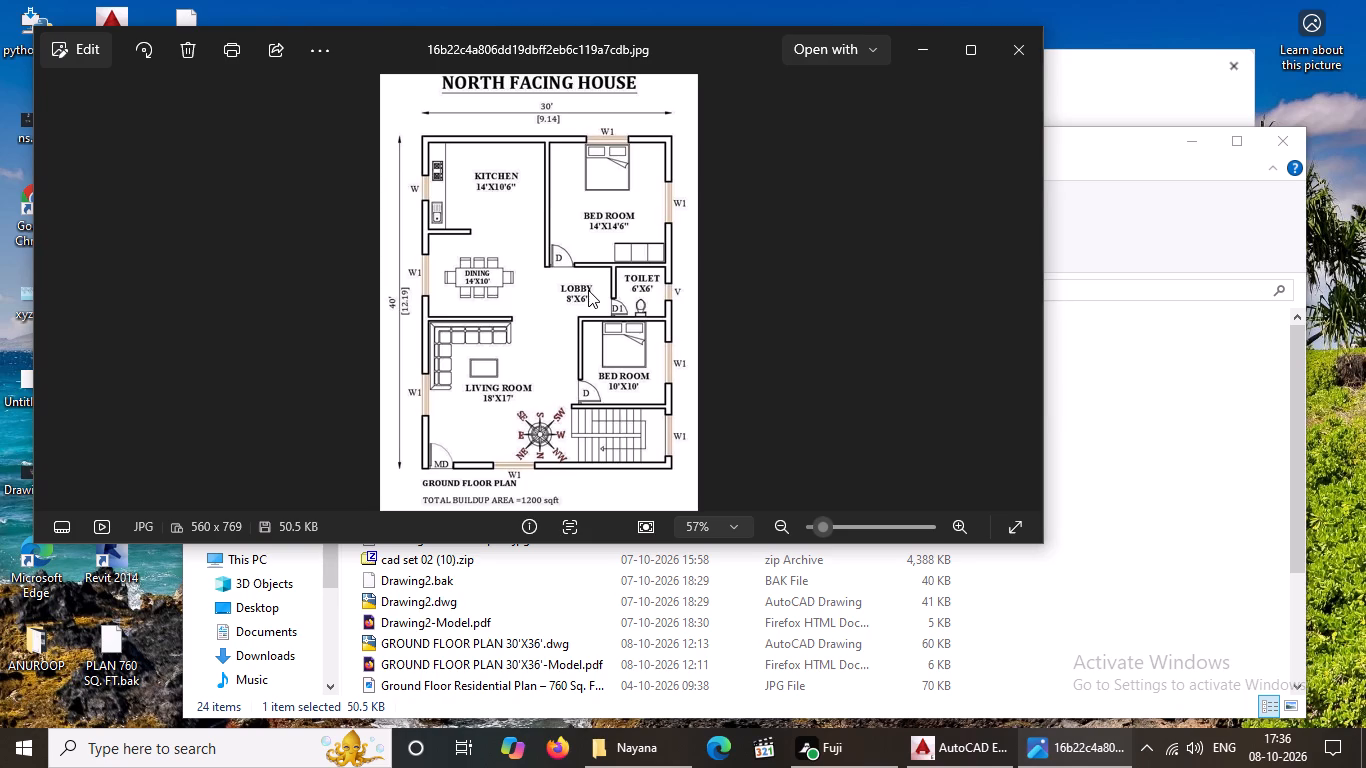
left_click(926, 54)
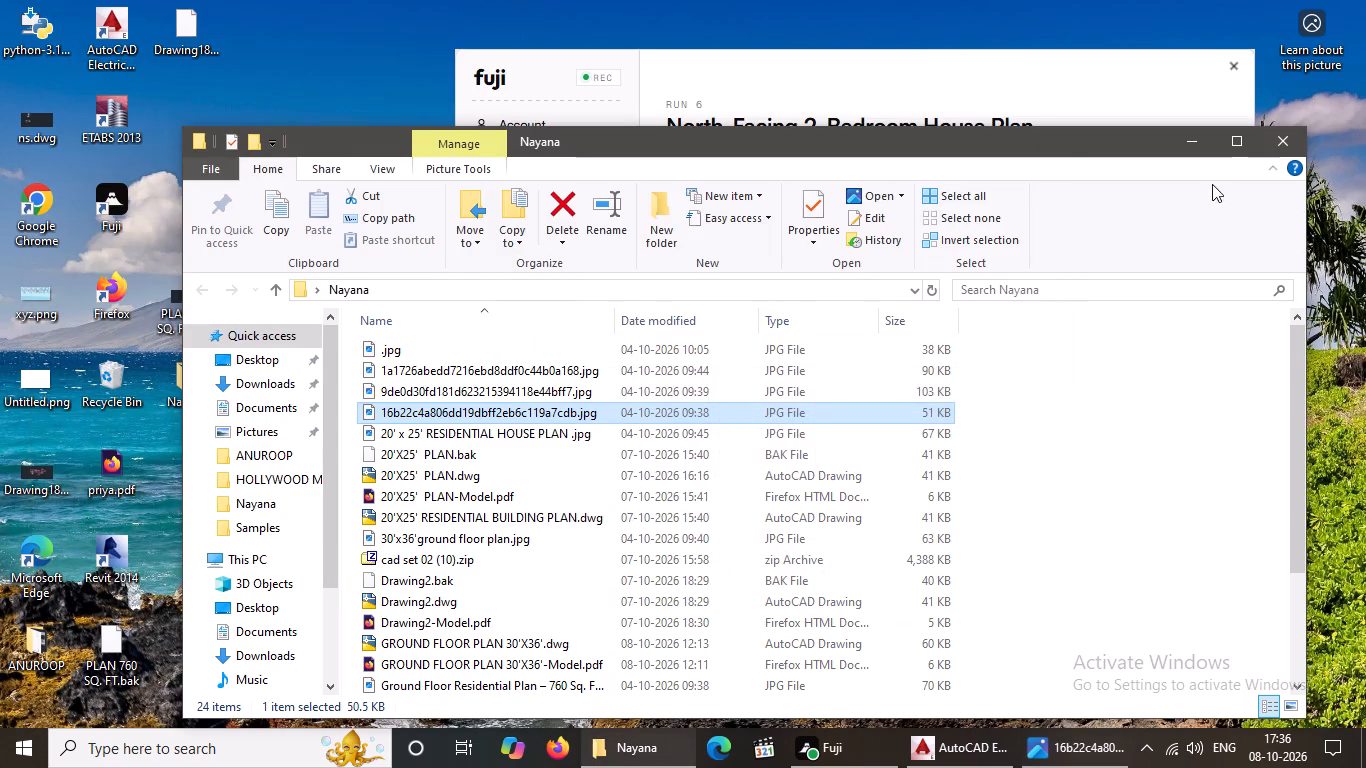
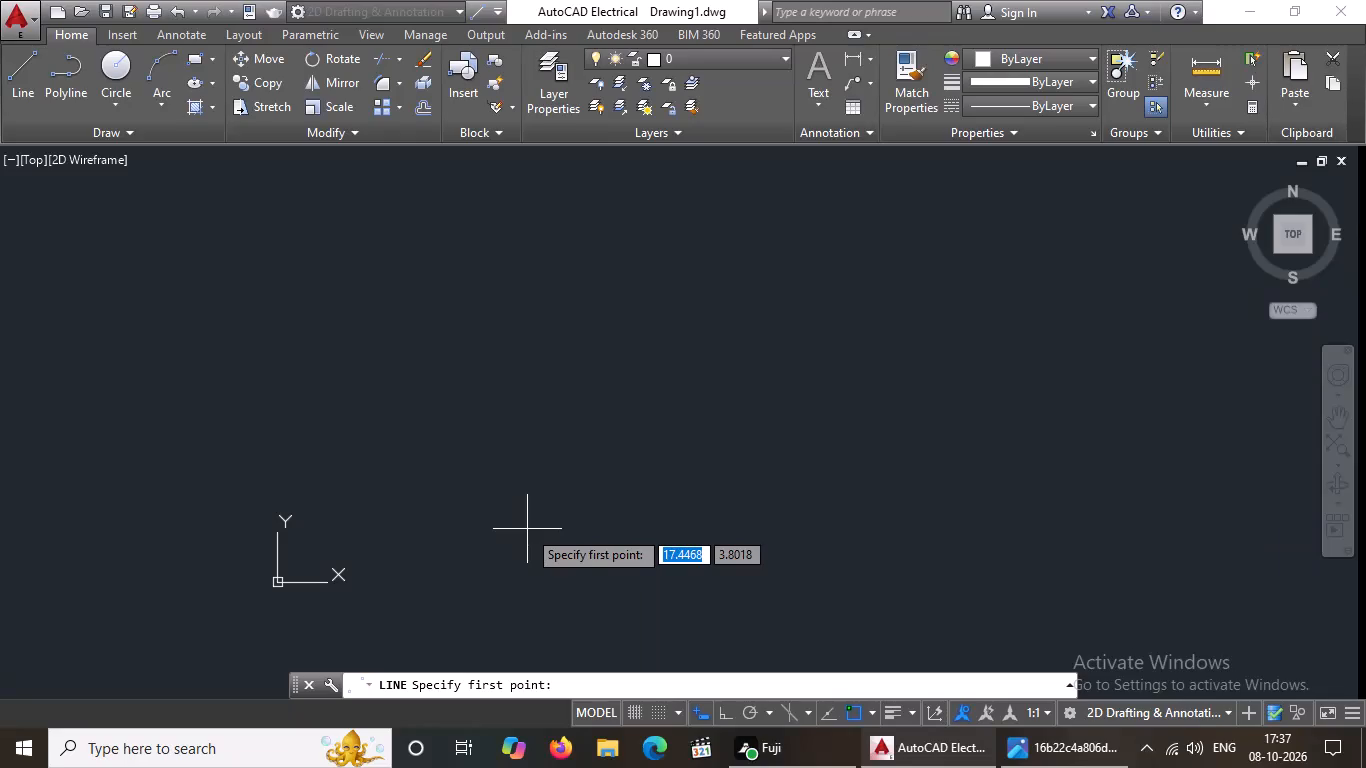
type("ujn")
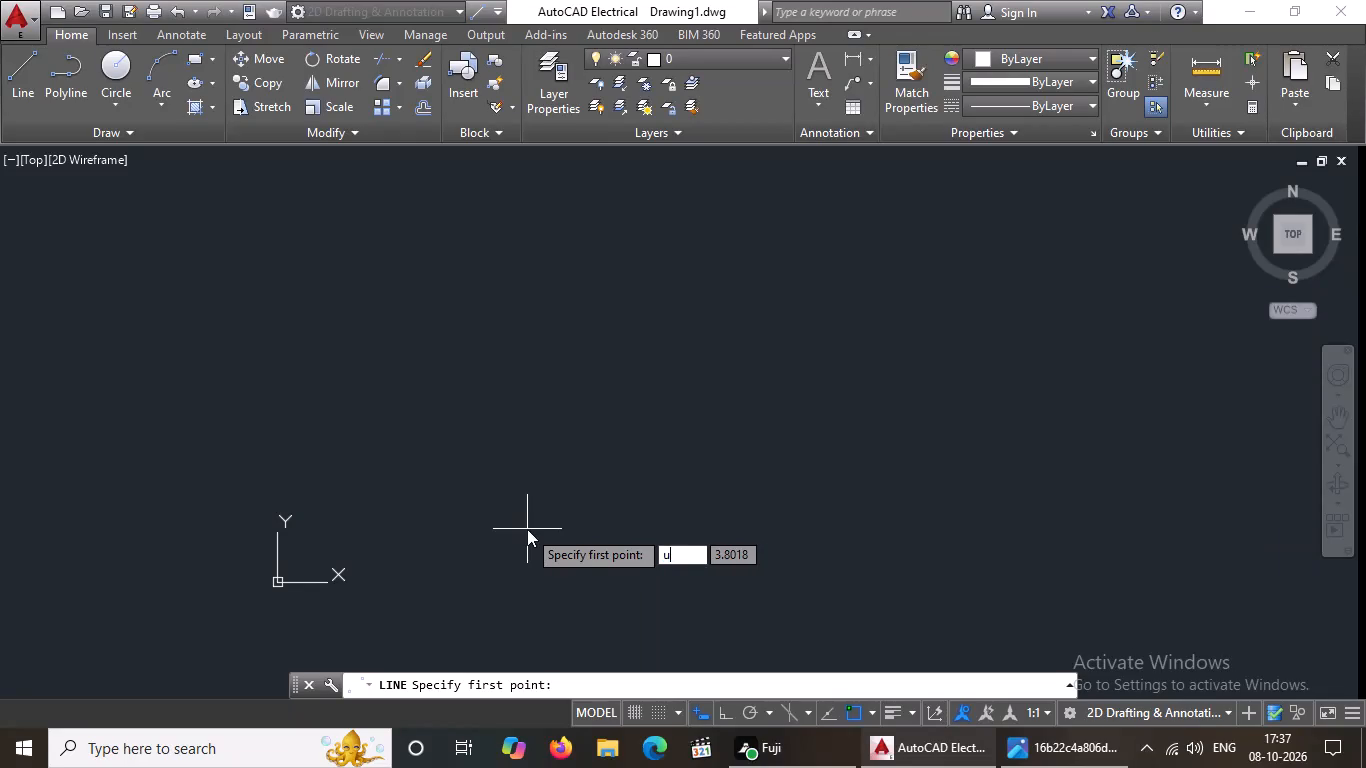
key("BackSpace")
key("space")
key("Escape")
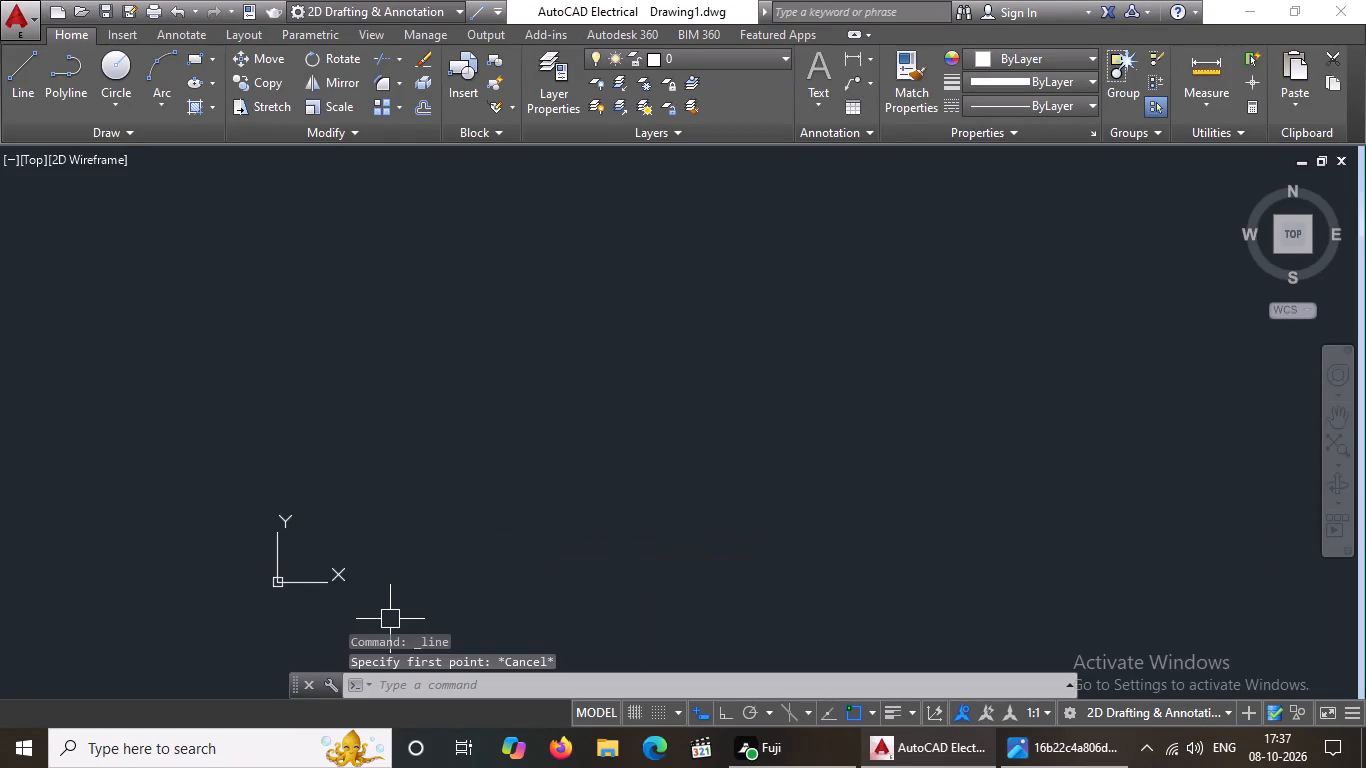
Set the drawing's length units to Architectural with a precision of 0'-0 1/2".
type("un")
key("Return")
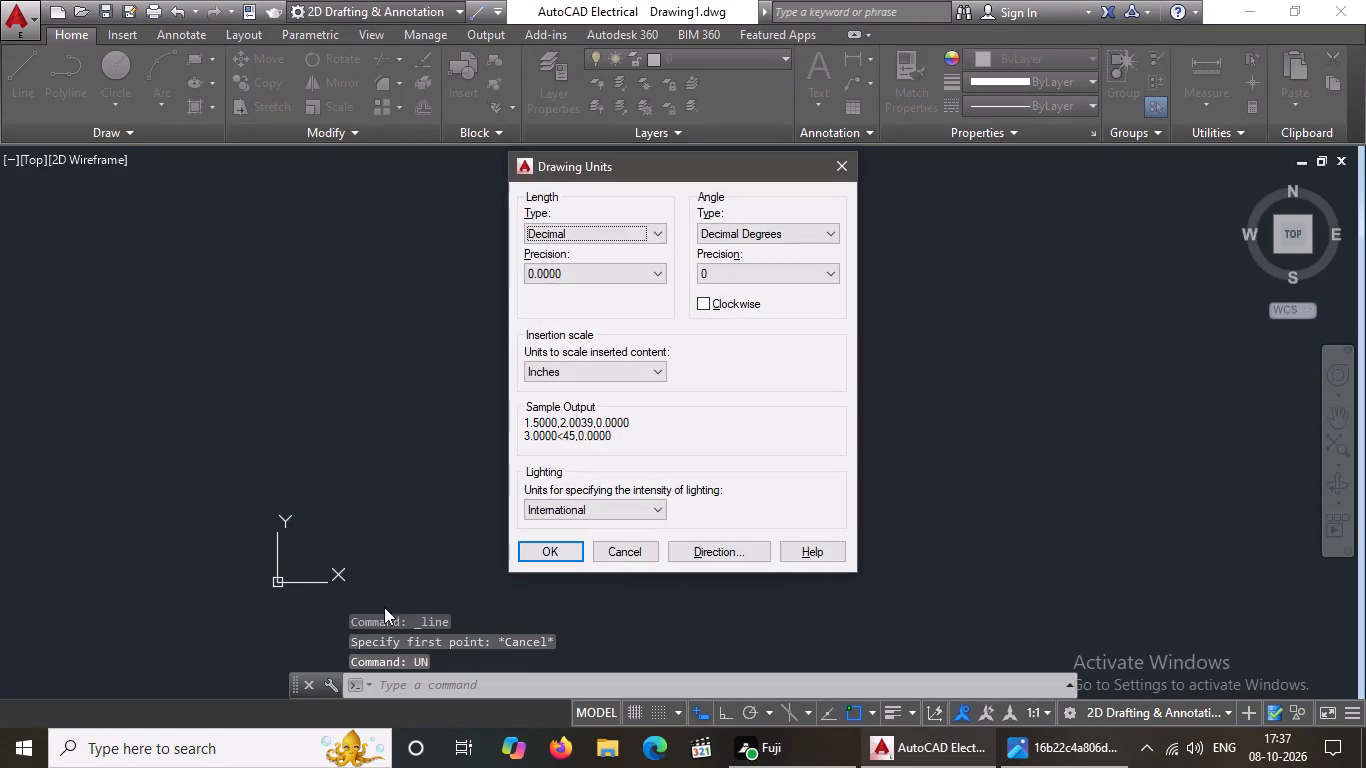
left_click(653, 237)
left_click(571, 250)
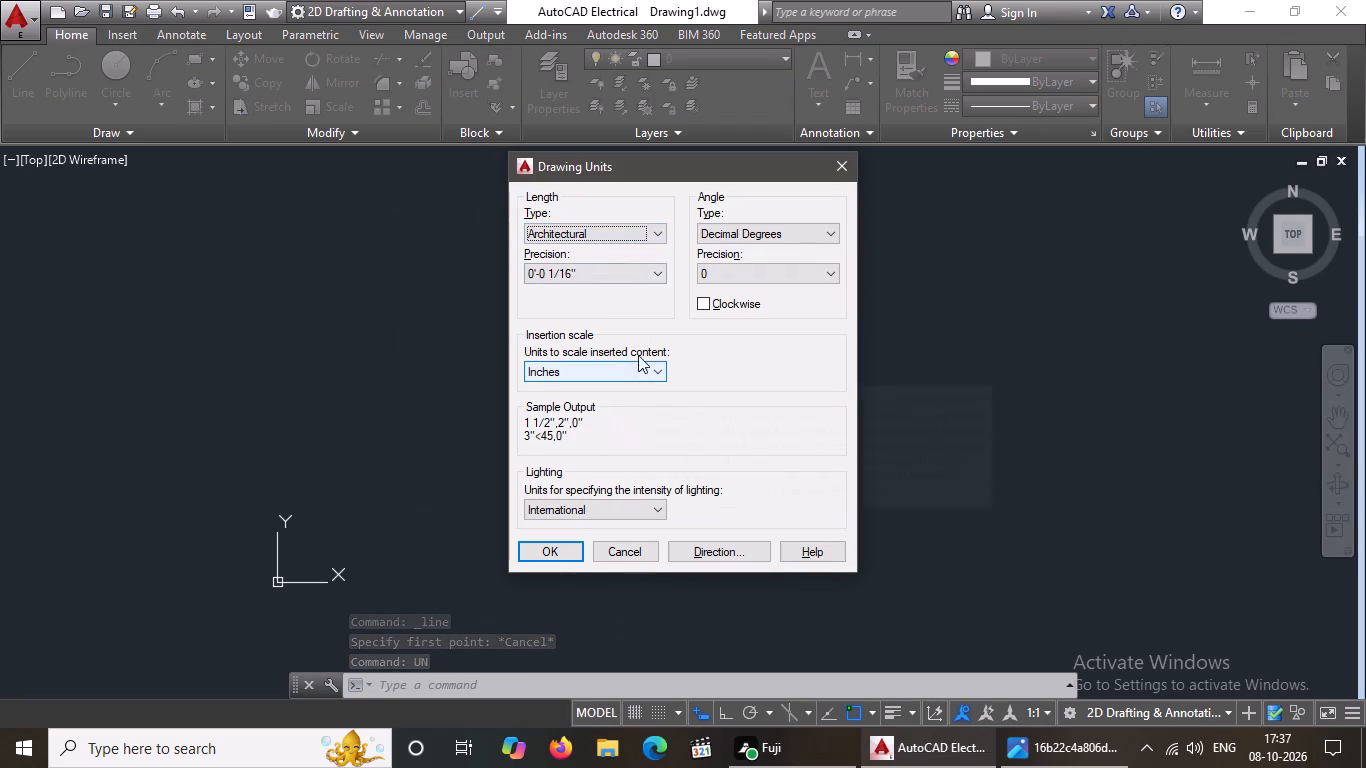
left_click(660, 274)
left_click(558, 301)
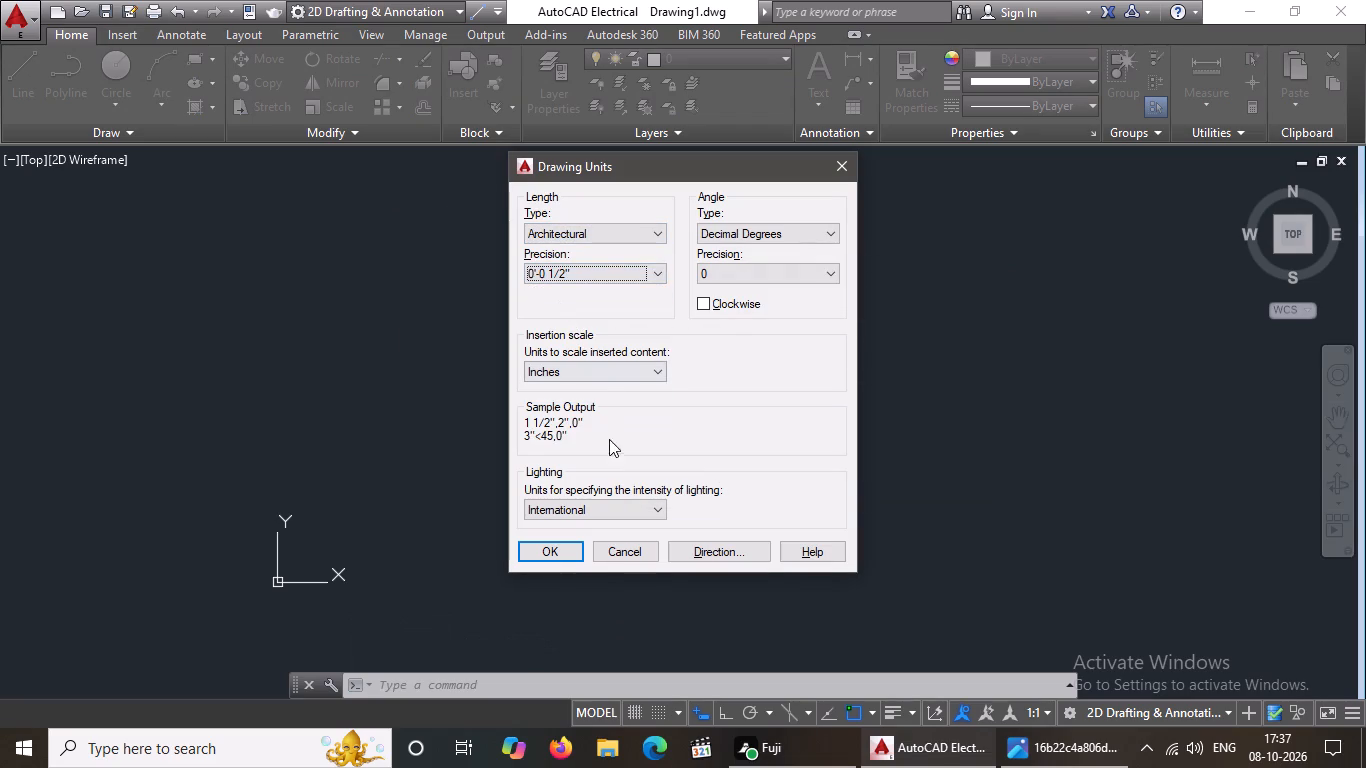
left_click(550, 544)
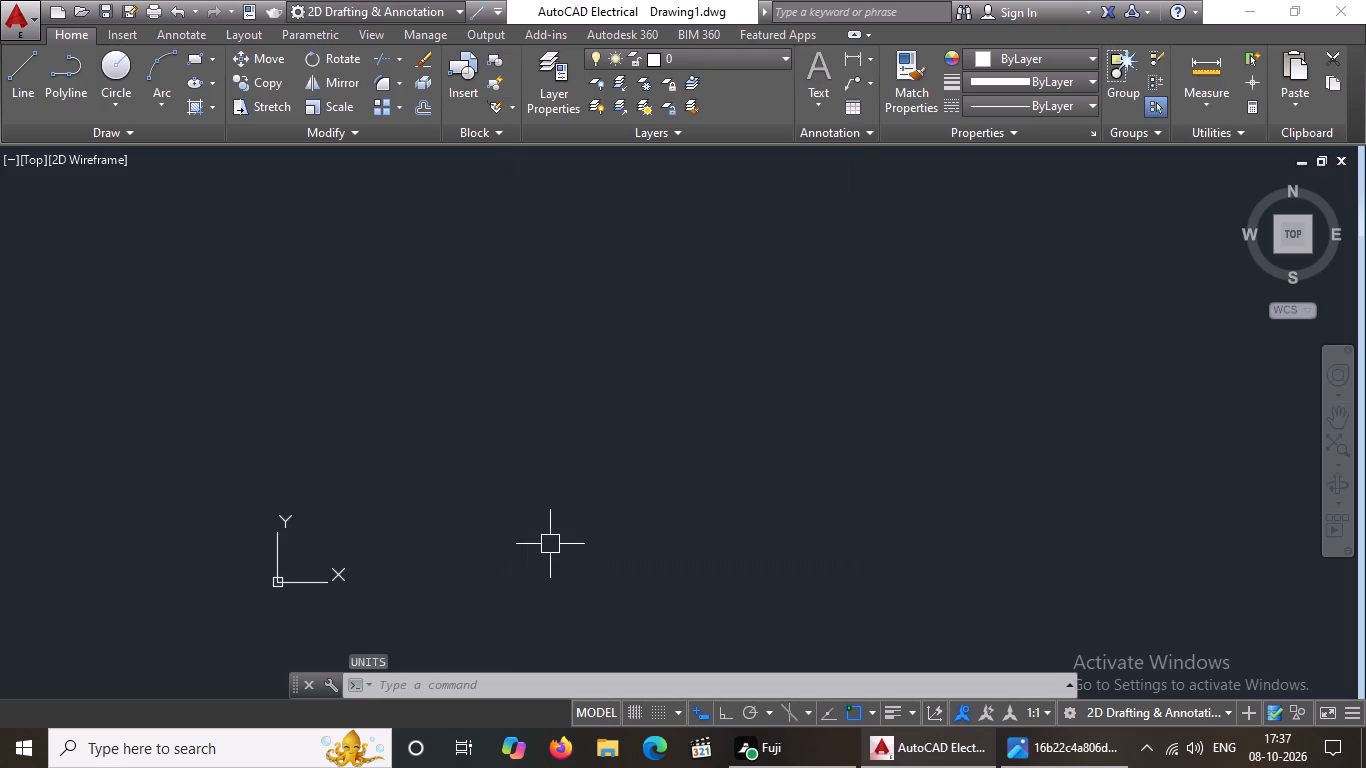
Modify the Standard dimension style's primary units to Architectural with 0'-0 1/2" precision and set the style current.
type("d")
key("space")
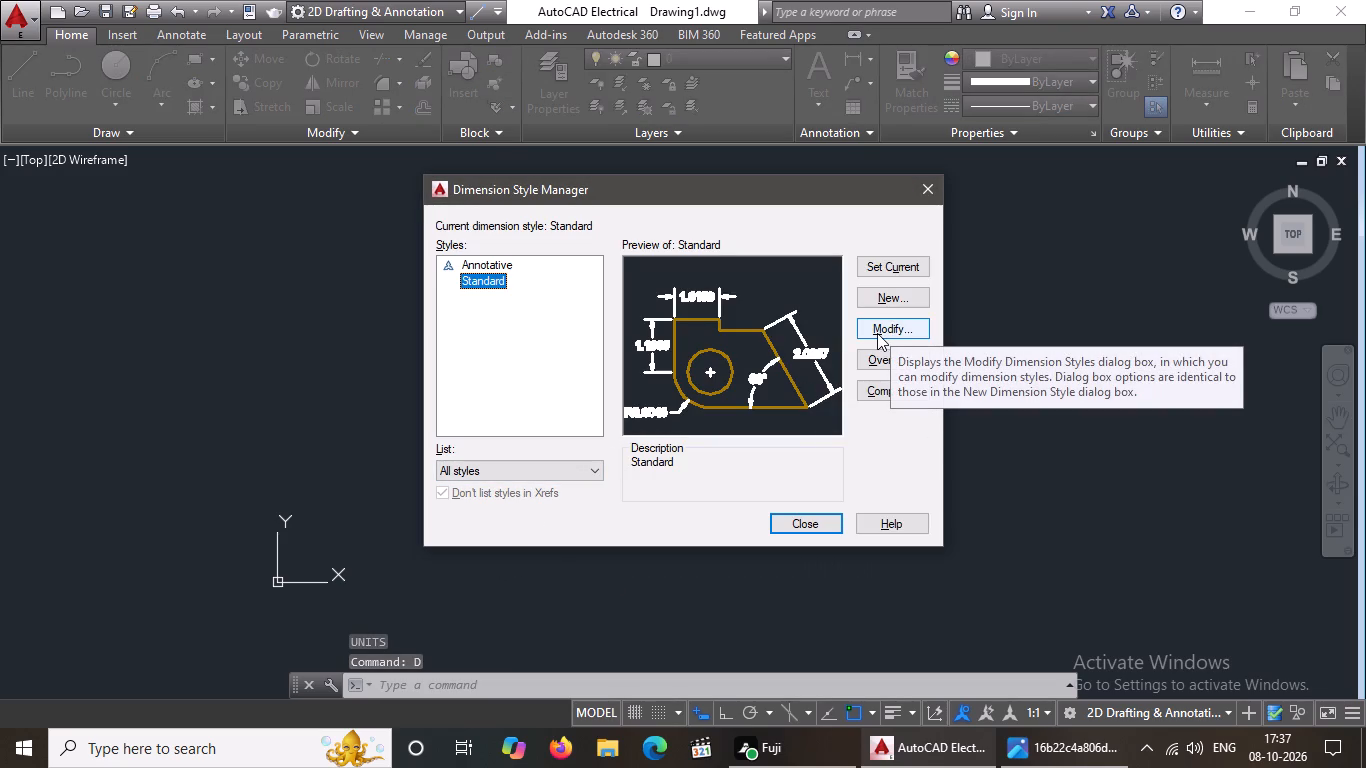
left_click(877, 333)
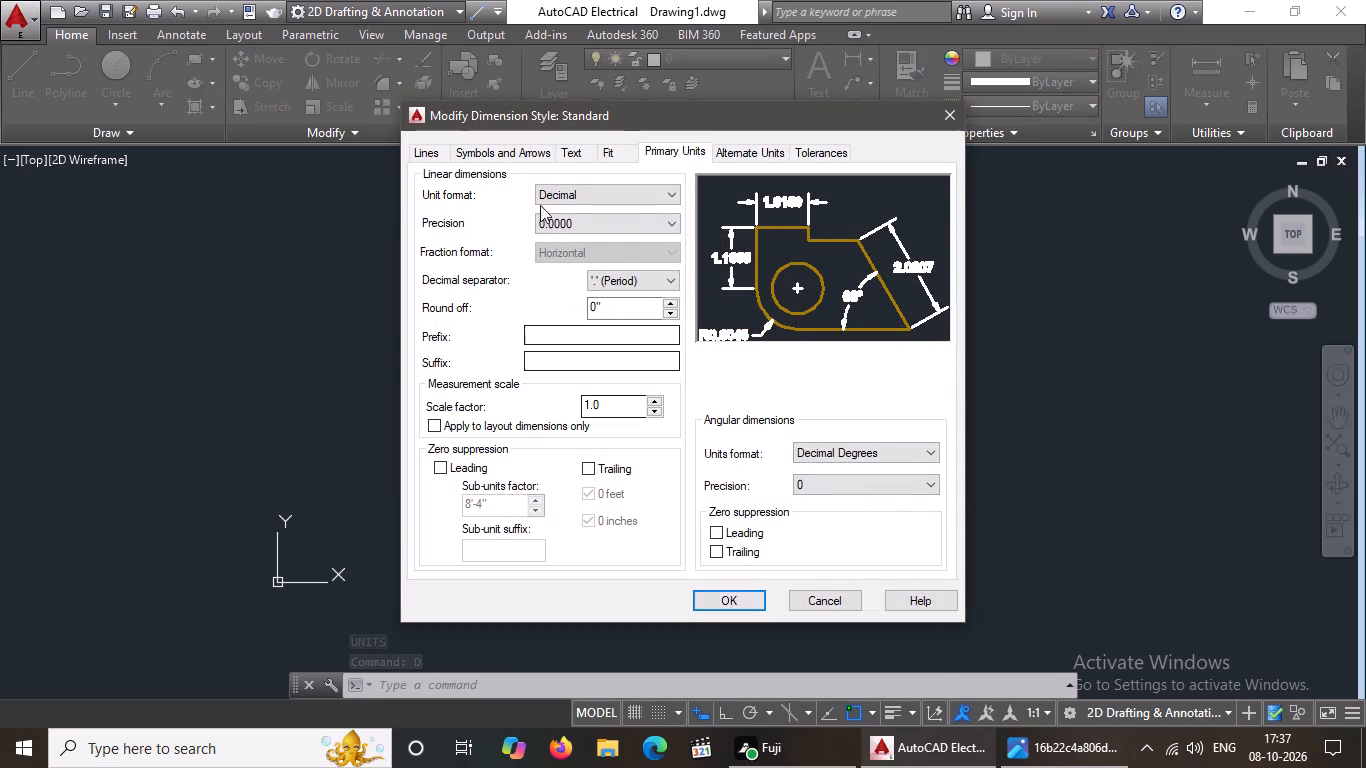
left_click(670, 188)
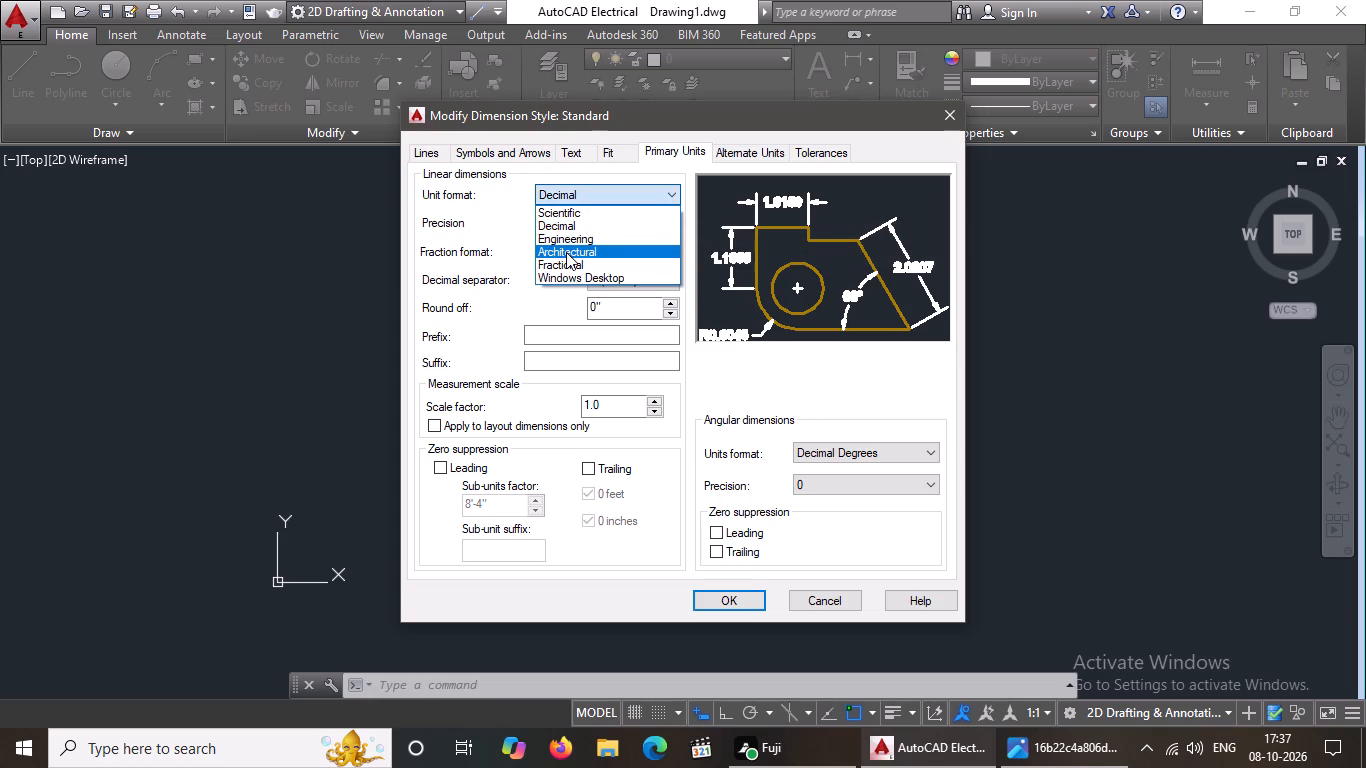
left_click(566, 252)
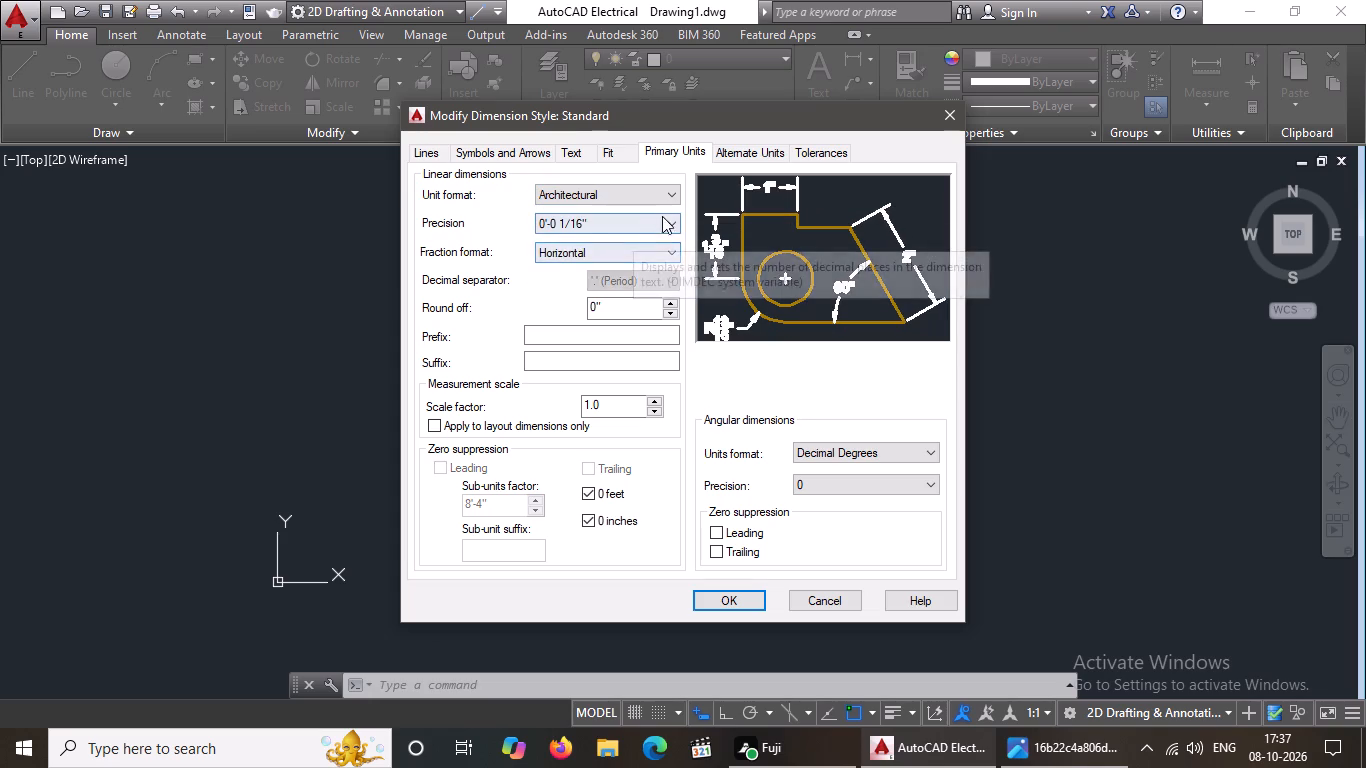
left_click(663, 223)
left_click(569, 249)
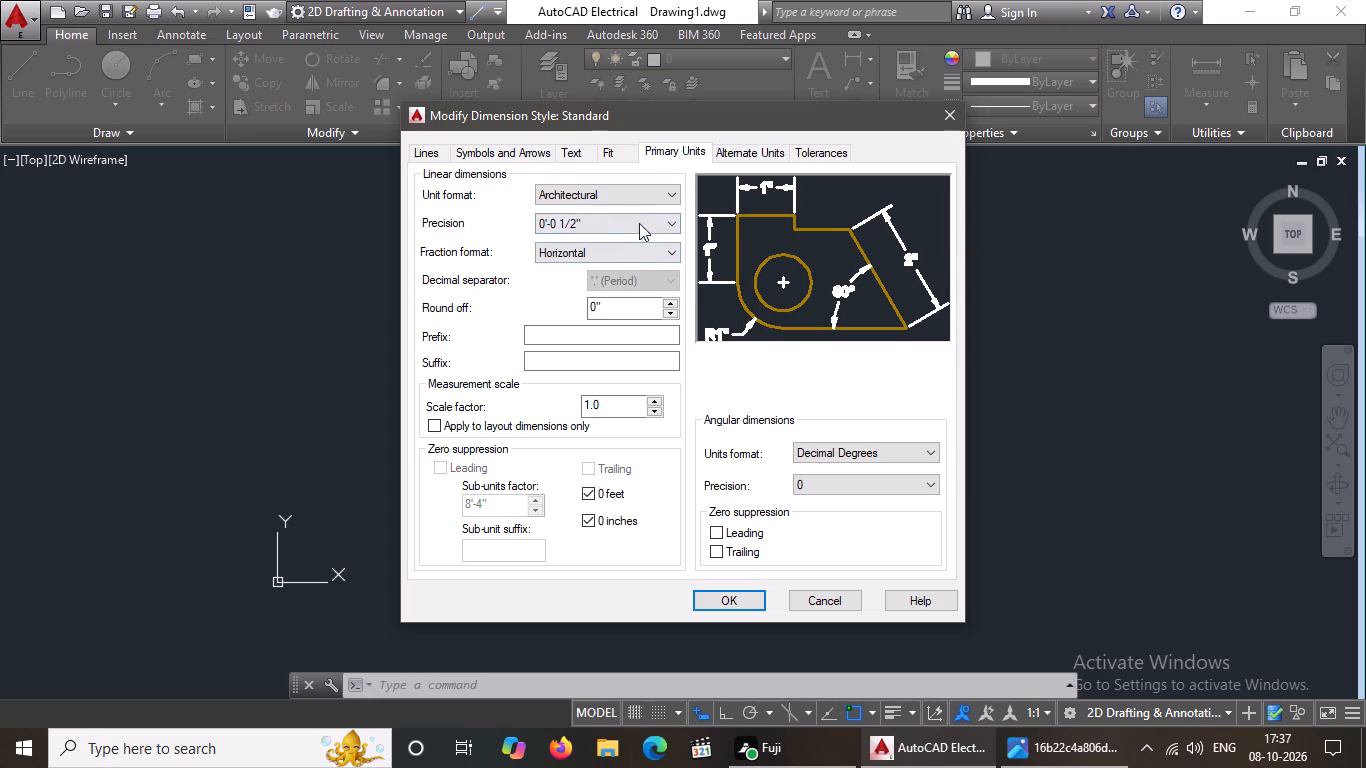
left_click(727, 591)
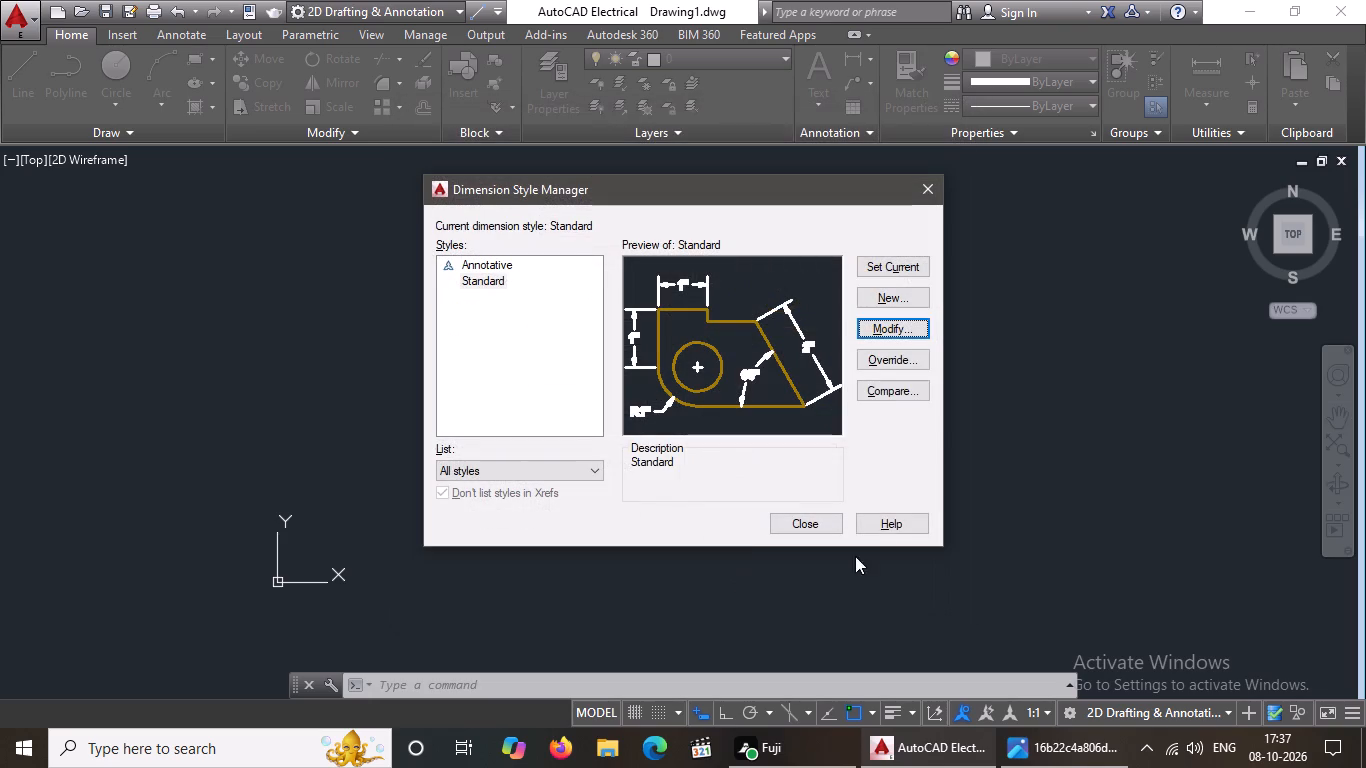
left_click_drag(887, 269, 878, 316)
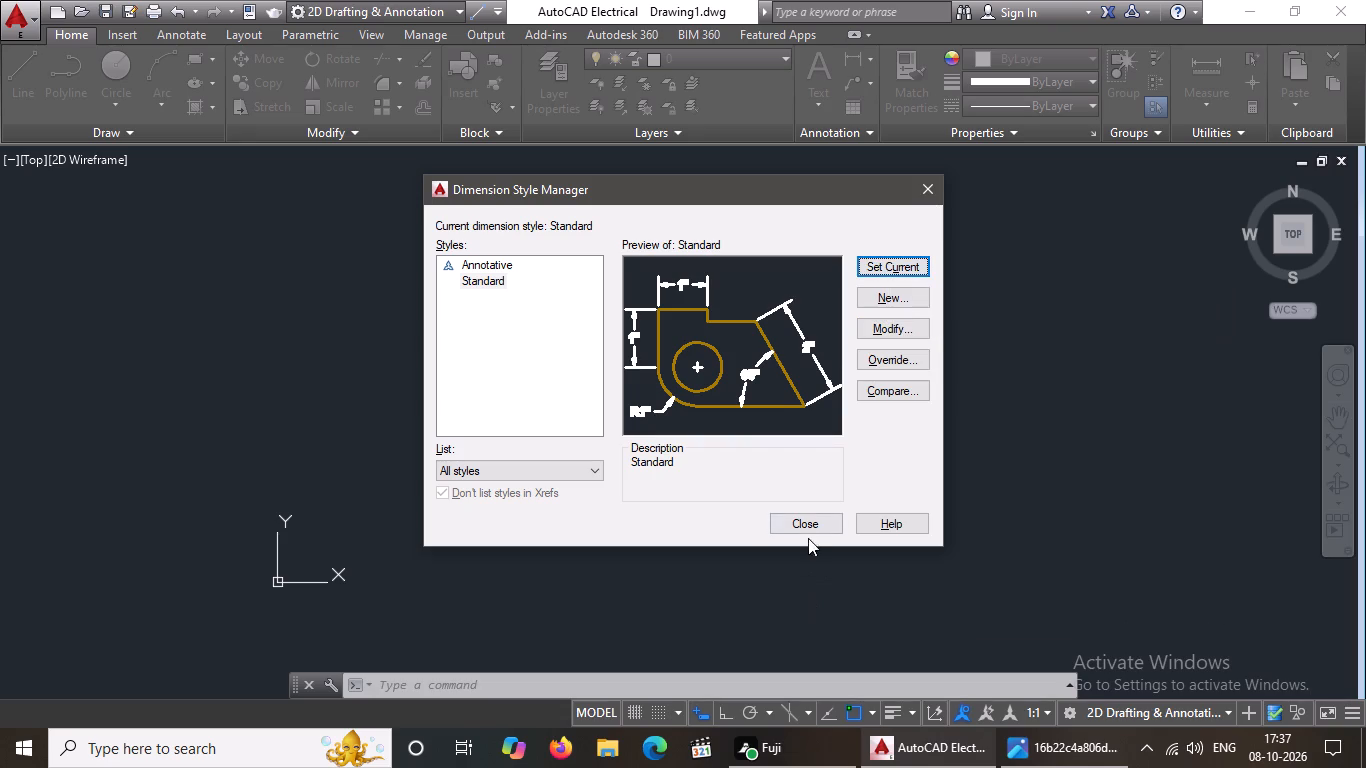
left_click(802, 519)
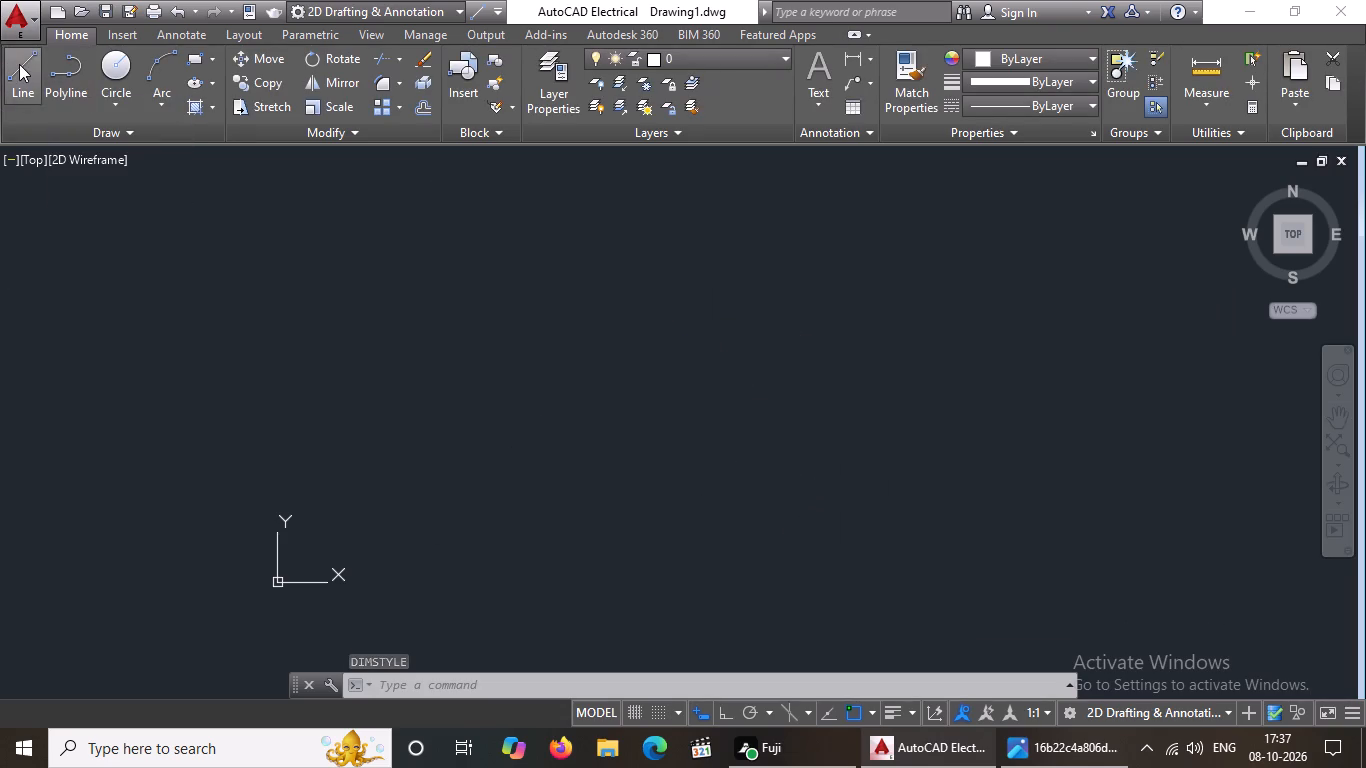
Draw a 30' horizontal line with Ortho on as the first side of the house outline.
left_click_drag(19, 65, 24, 82)
left_click(404, 253)
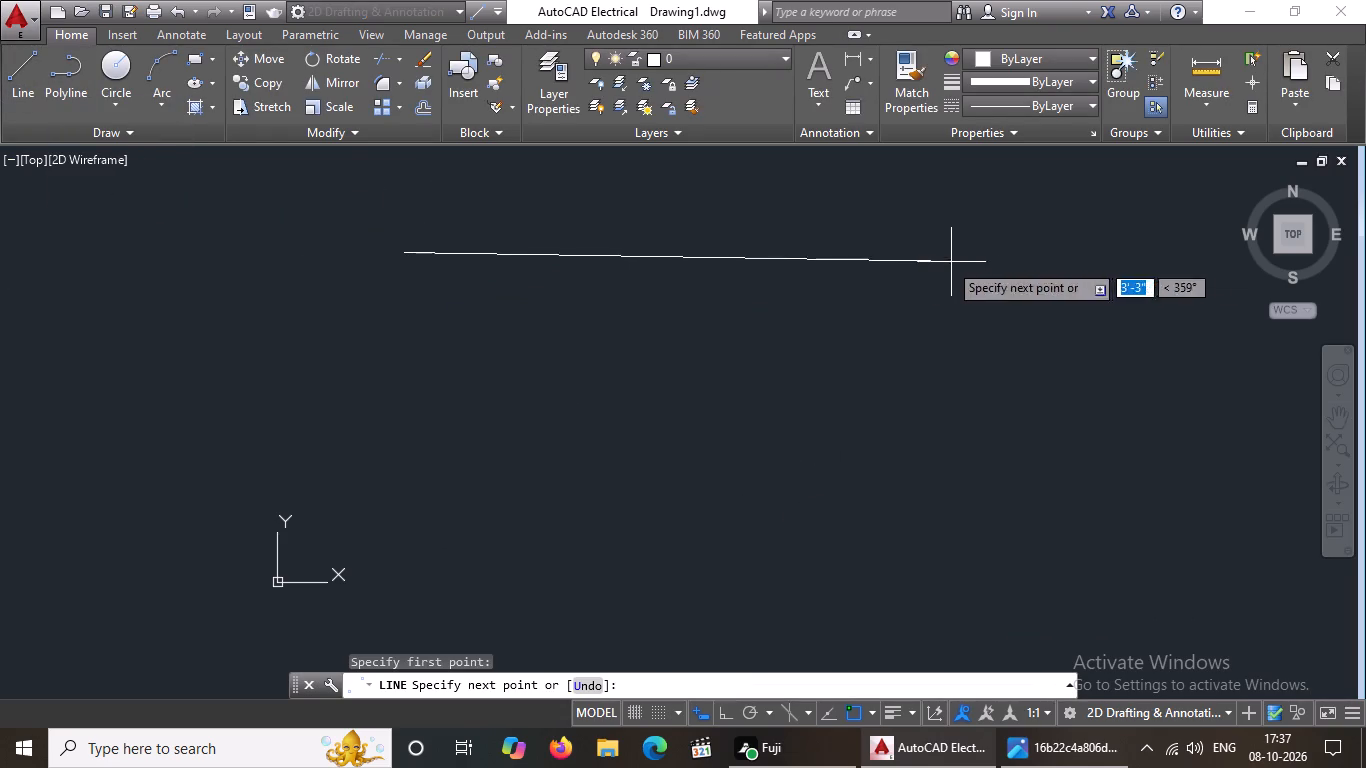
left_click(725, 707)
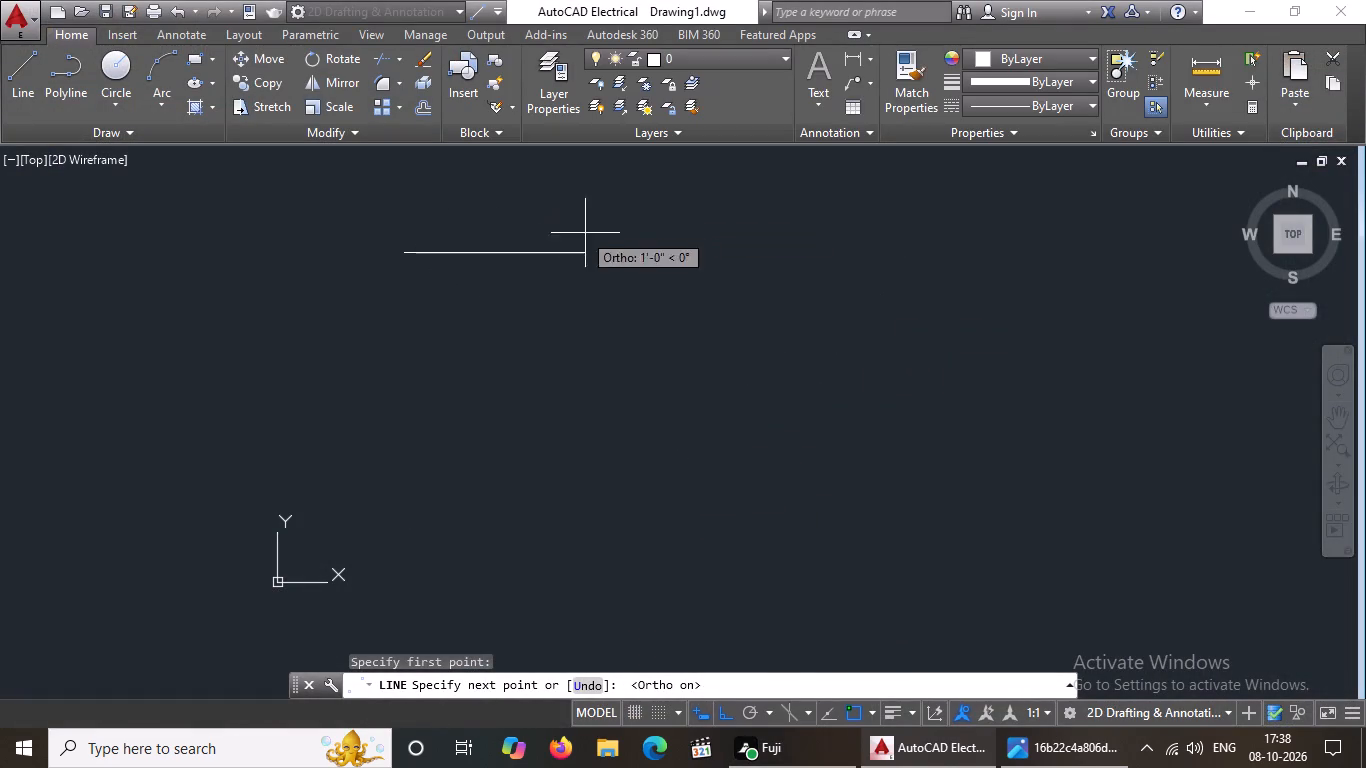
scroll(668, 255, "down", 1)
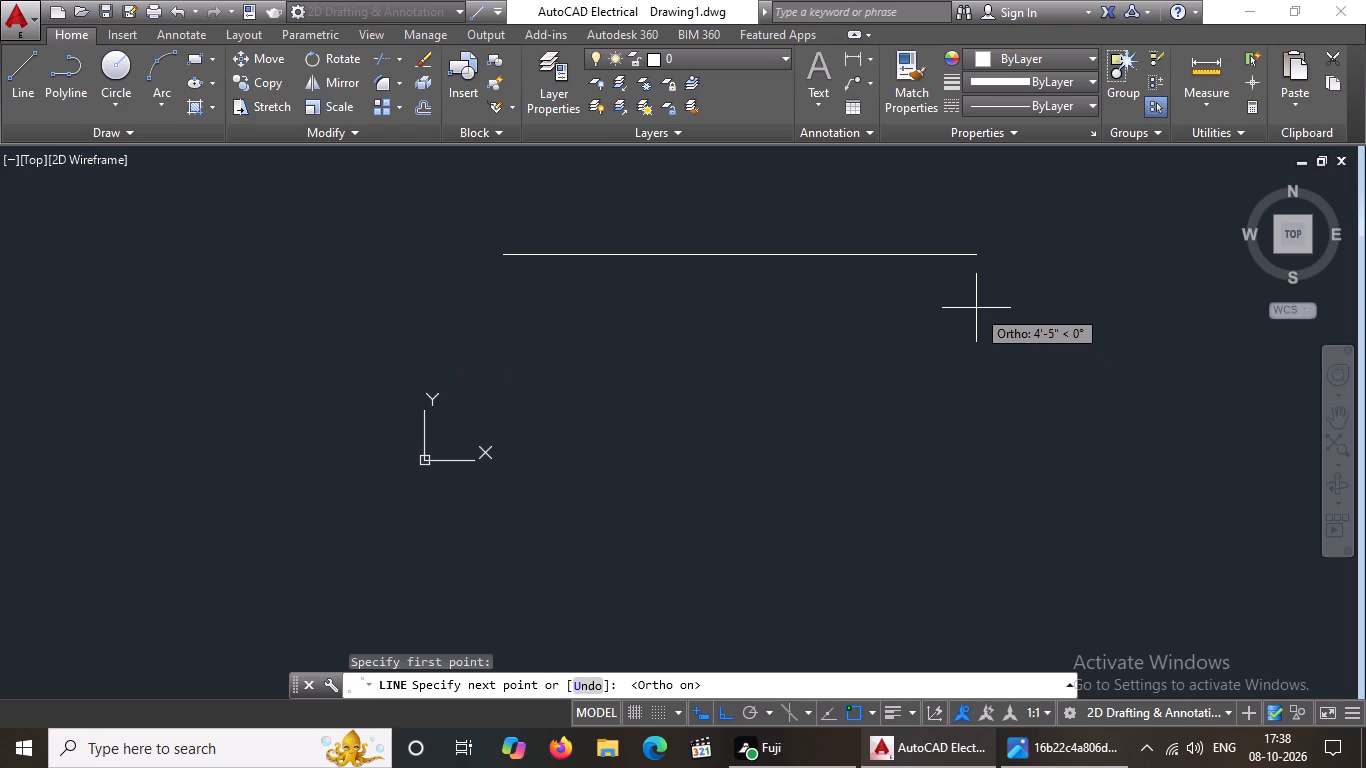
type("30'")
key("Return")
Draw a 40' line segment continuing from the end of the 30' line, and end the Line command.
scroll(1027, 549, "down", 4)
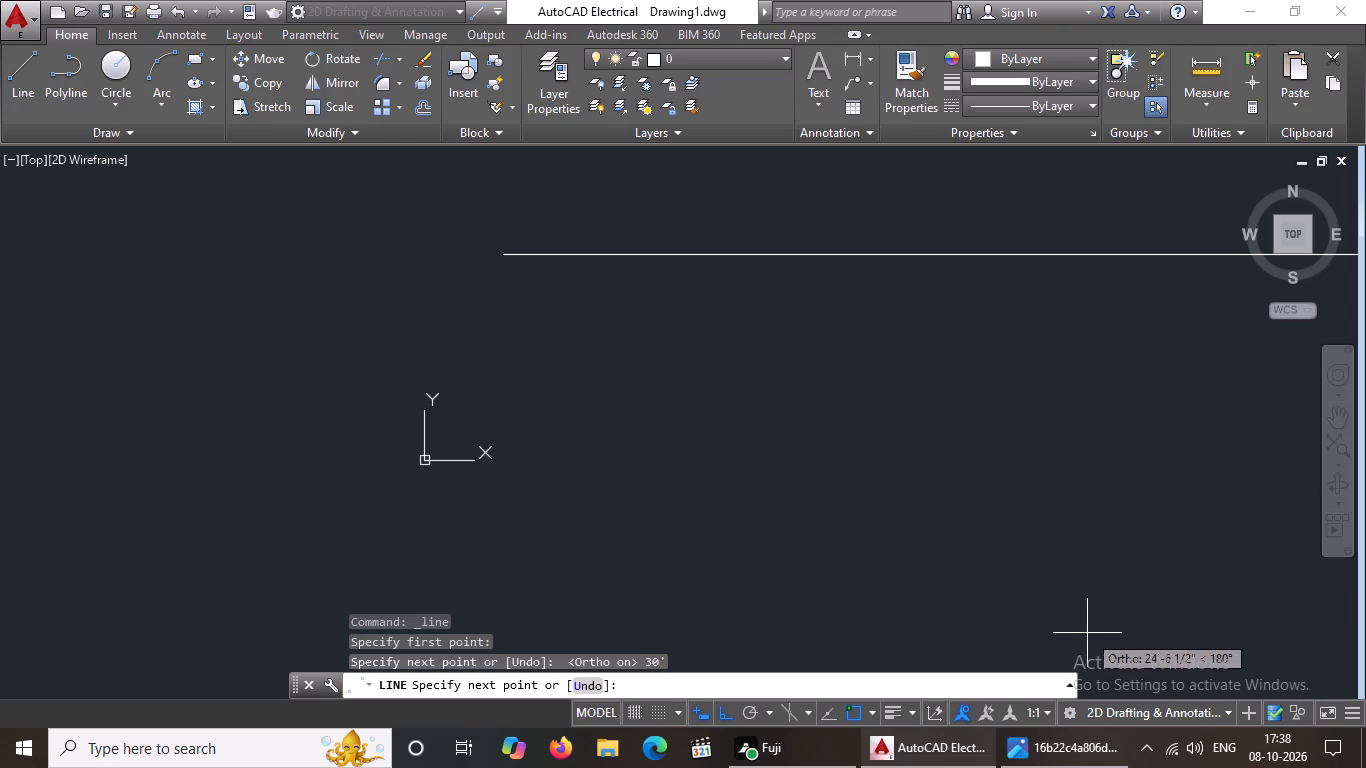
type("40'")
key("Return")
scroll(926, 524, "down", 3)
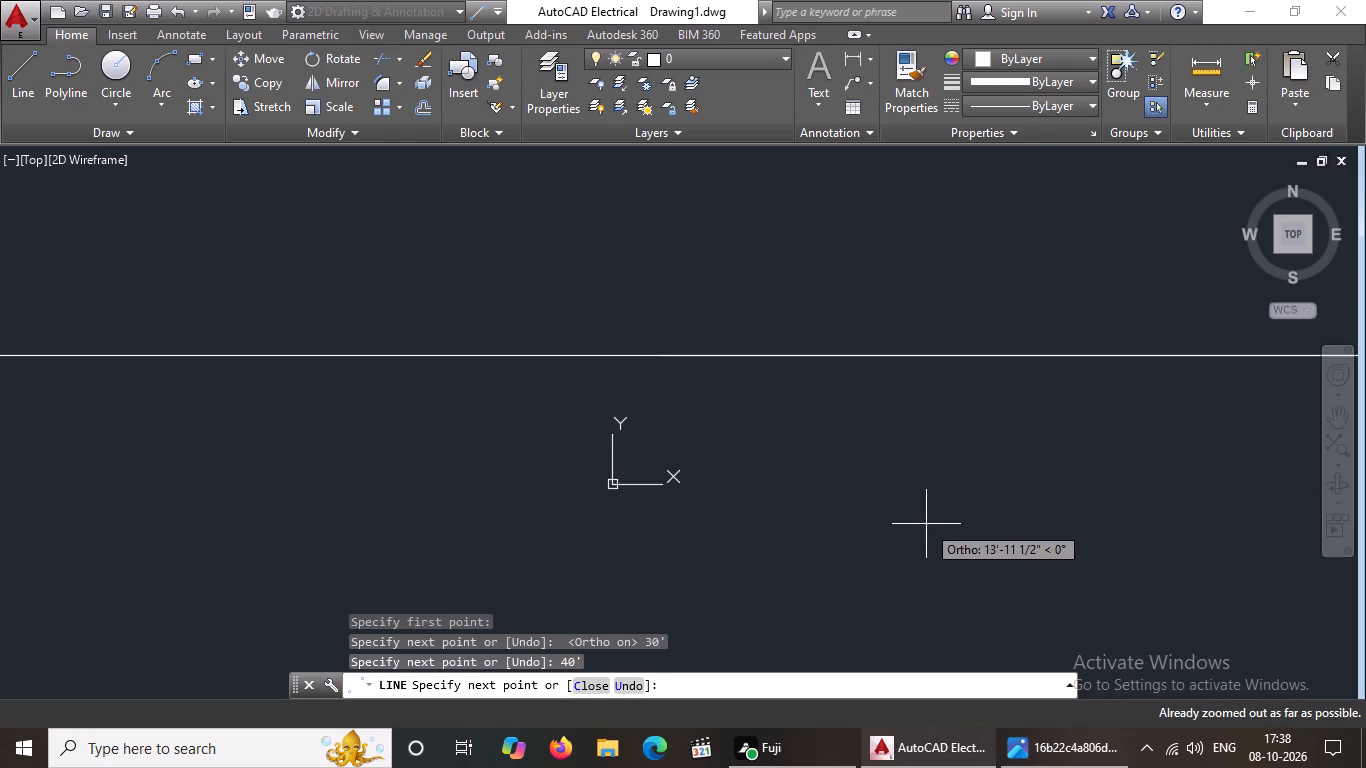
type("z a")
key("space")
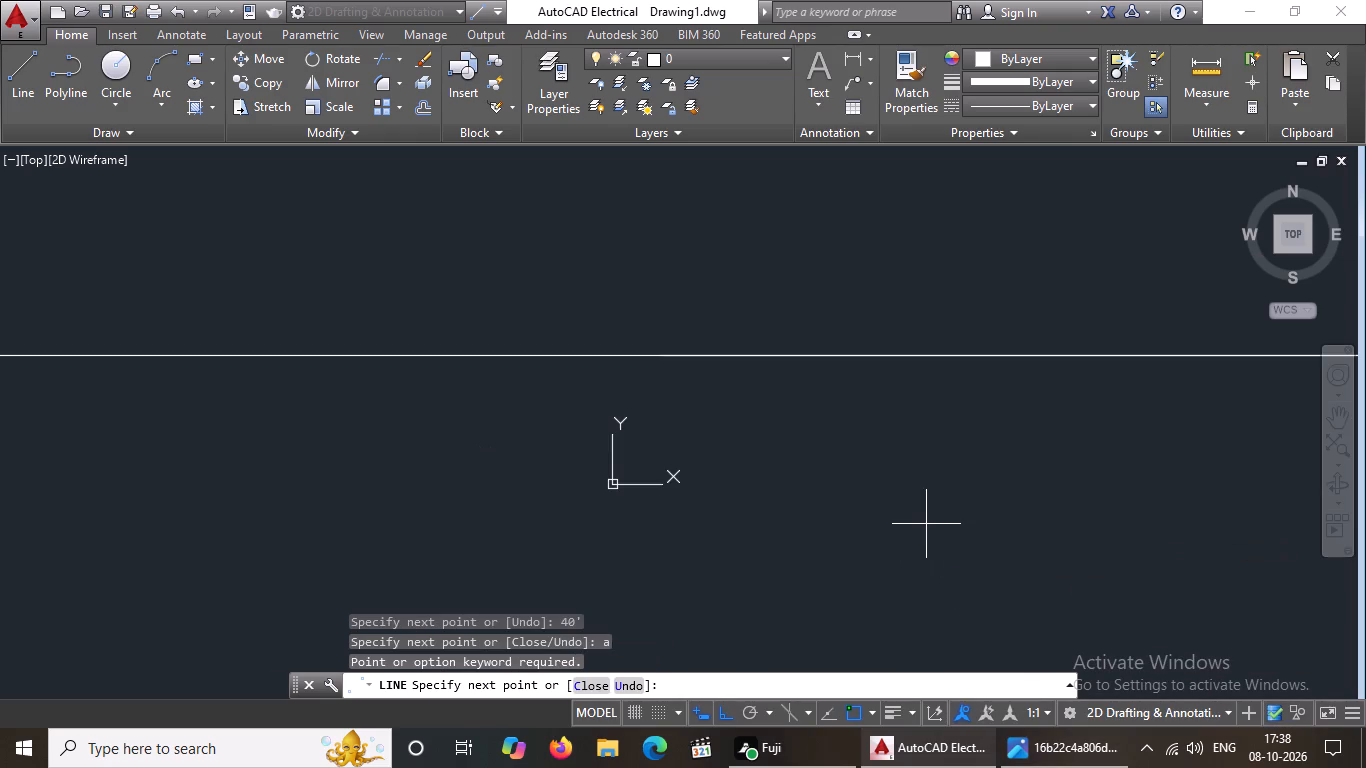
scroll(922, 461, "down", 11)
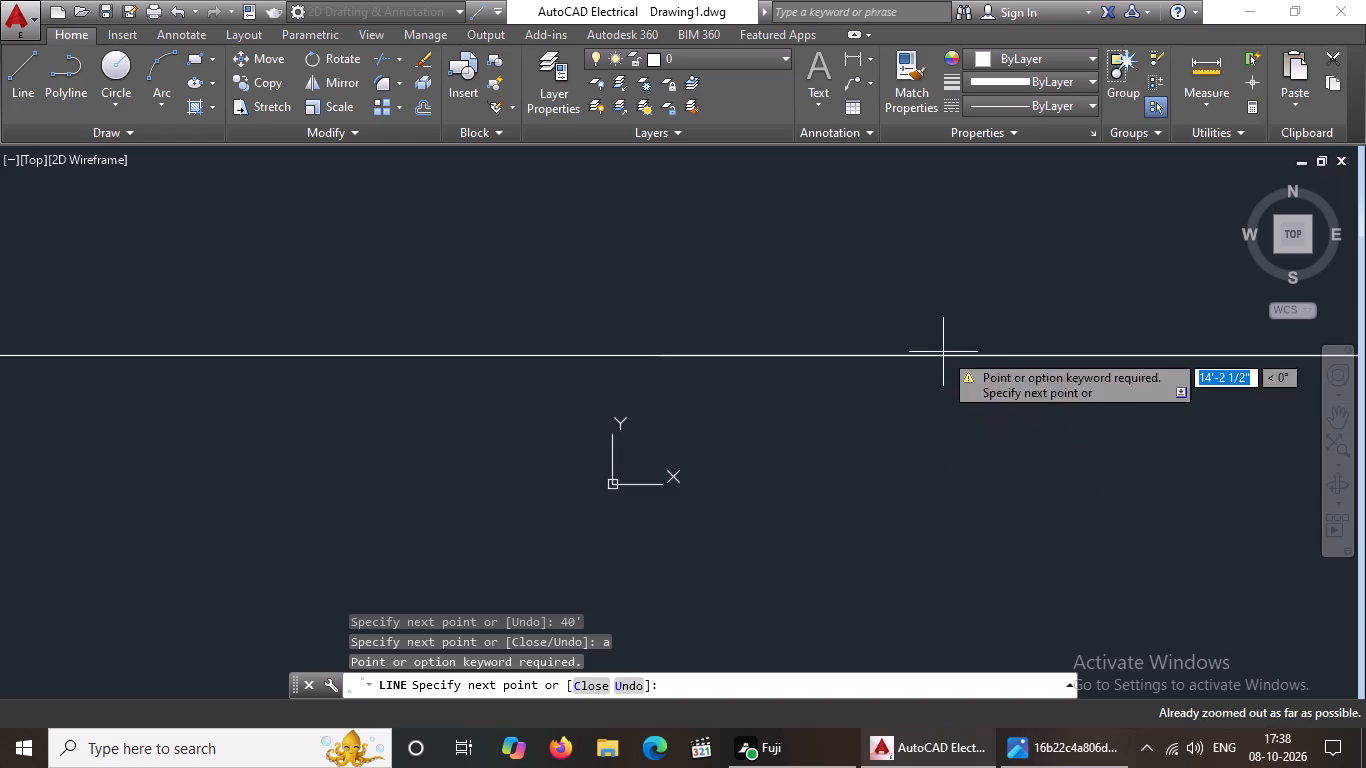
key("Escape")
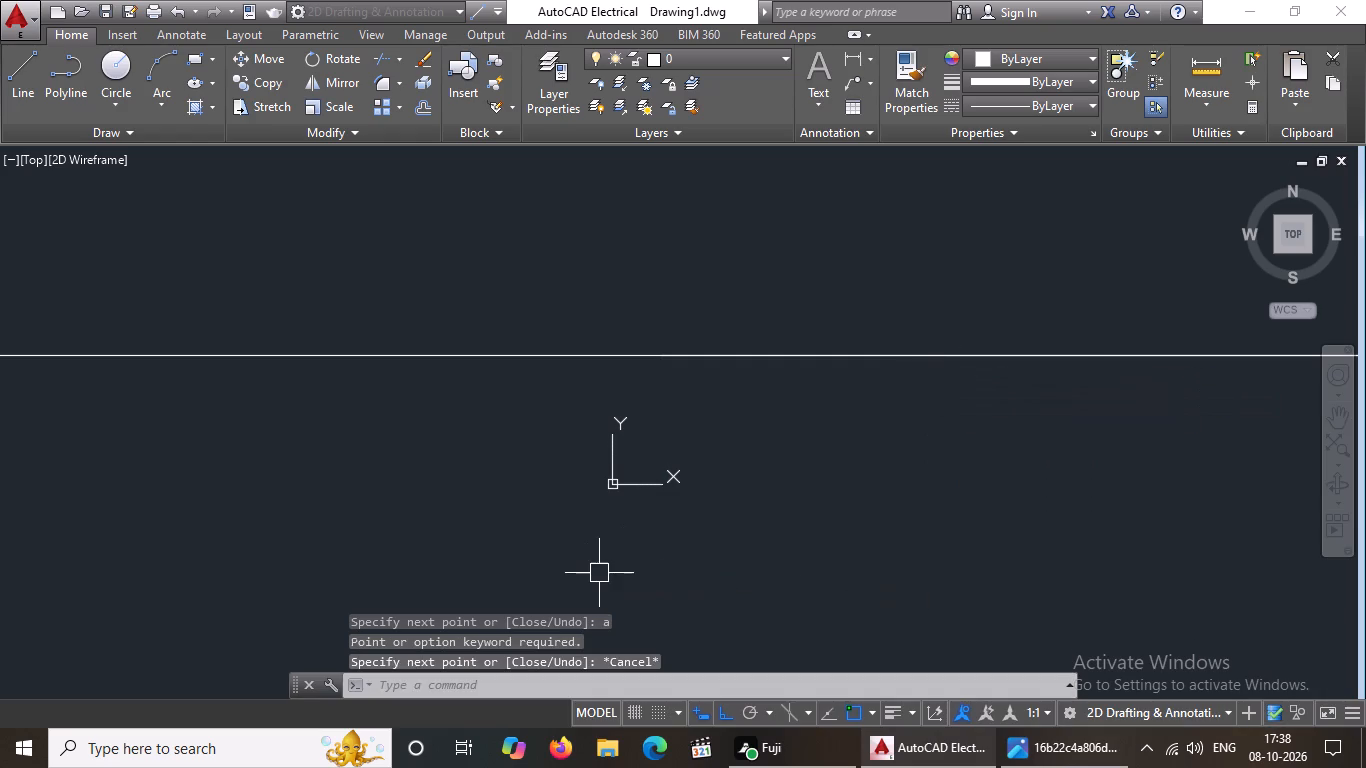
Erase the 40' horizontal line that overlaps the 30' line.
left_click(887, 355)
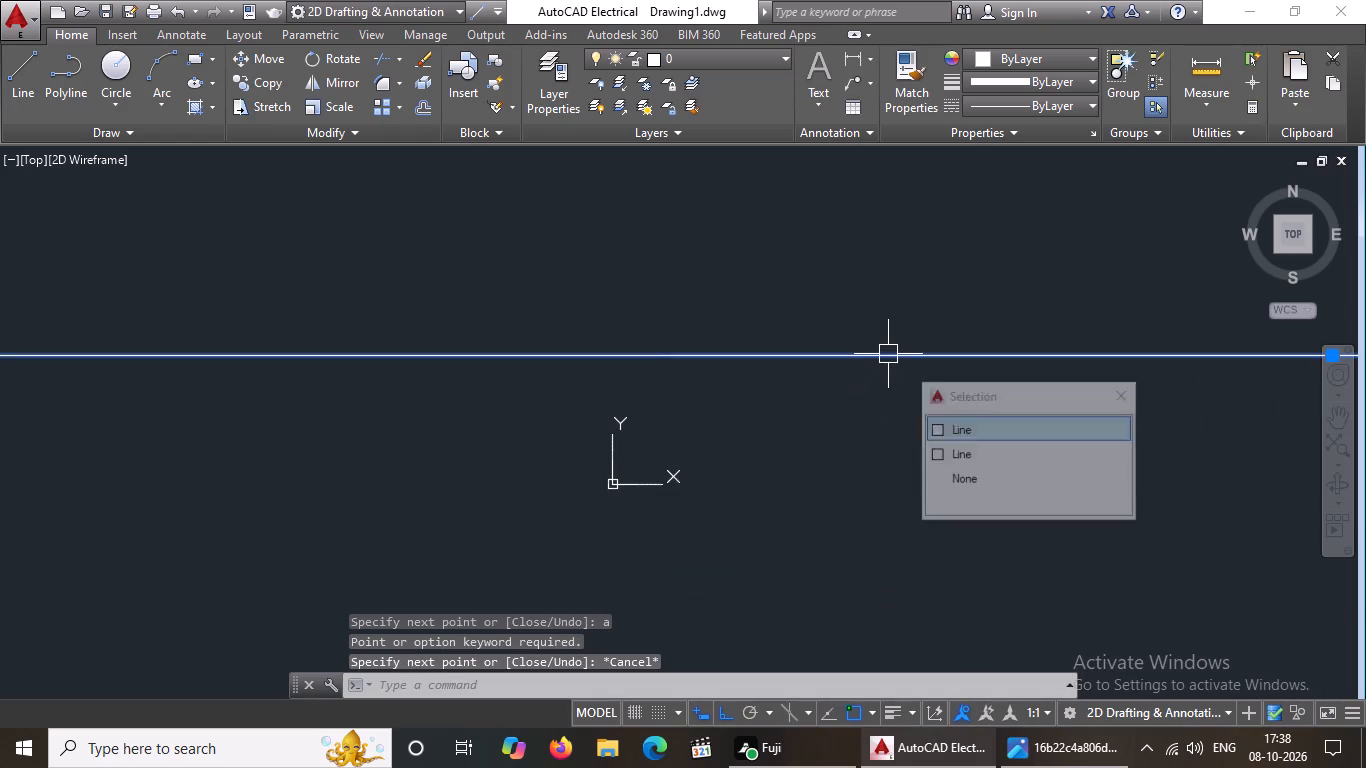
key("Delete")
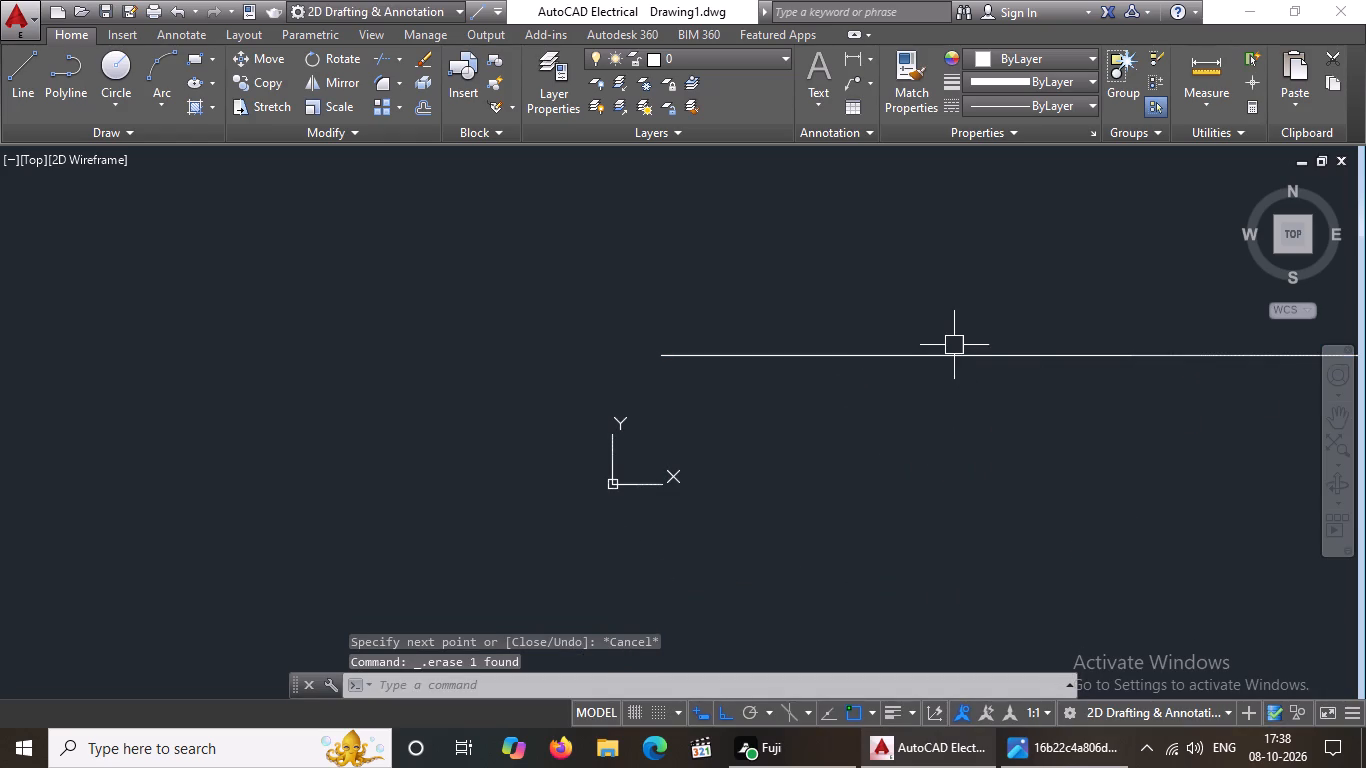
Draw a 40' vertical line upward from the east end of the 30' line.
scroll(953, 342, "down", 5)
type("z a")
key("space")
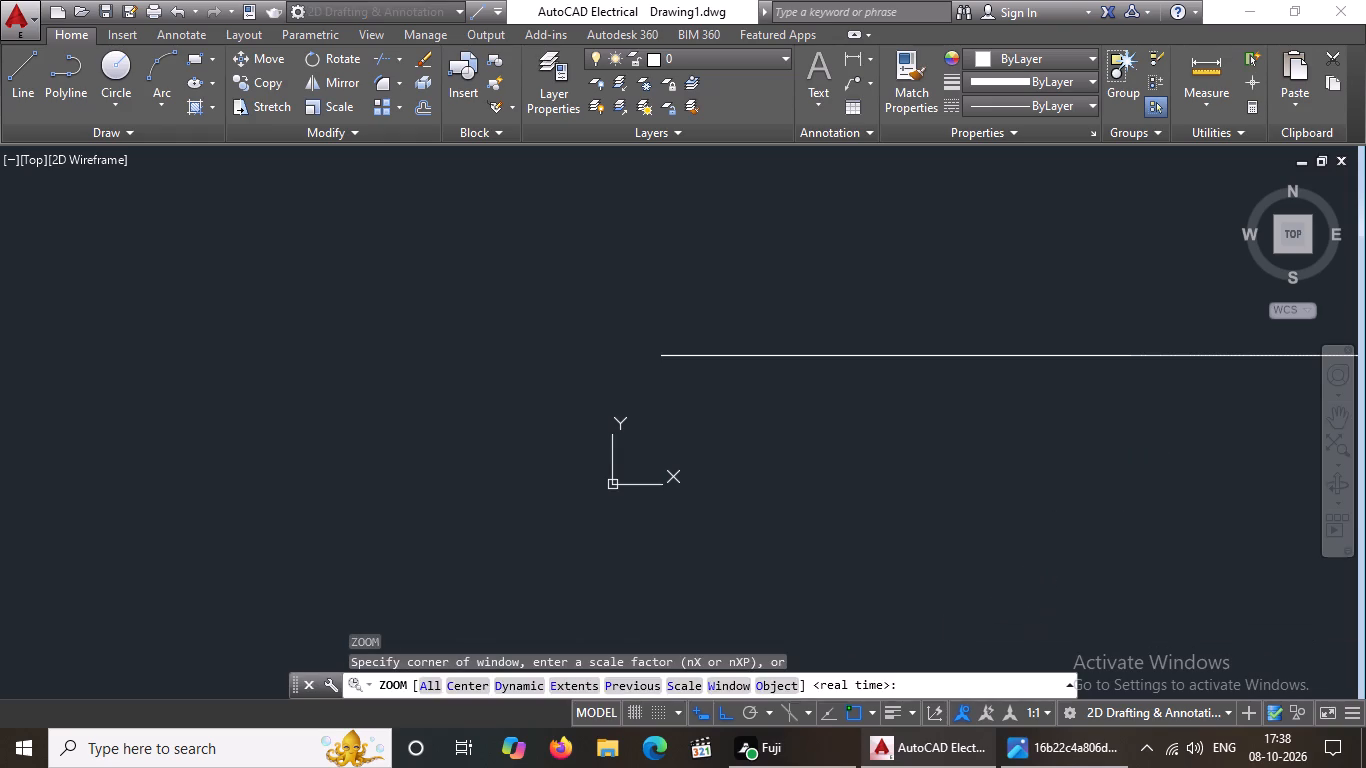
scroll(1059, 570, "down", 5)
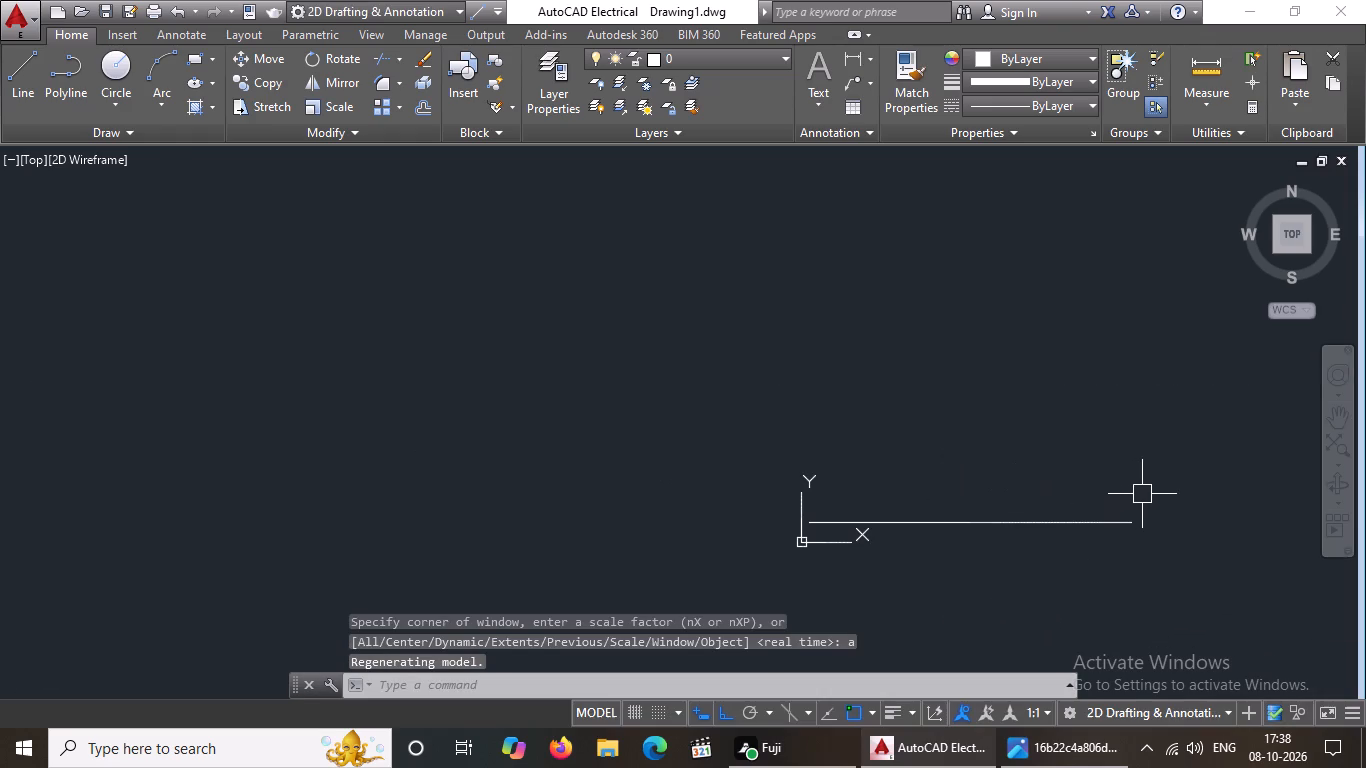
middle_click_drag(1116, 478, 1028, 539)
scroll(1028, 539, "up", 1)
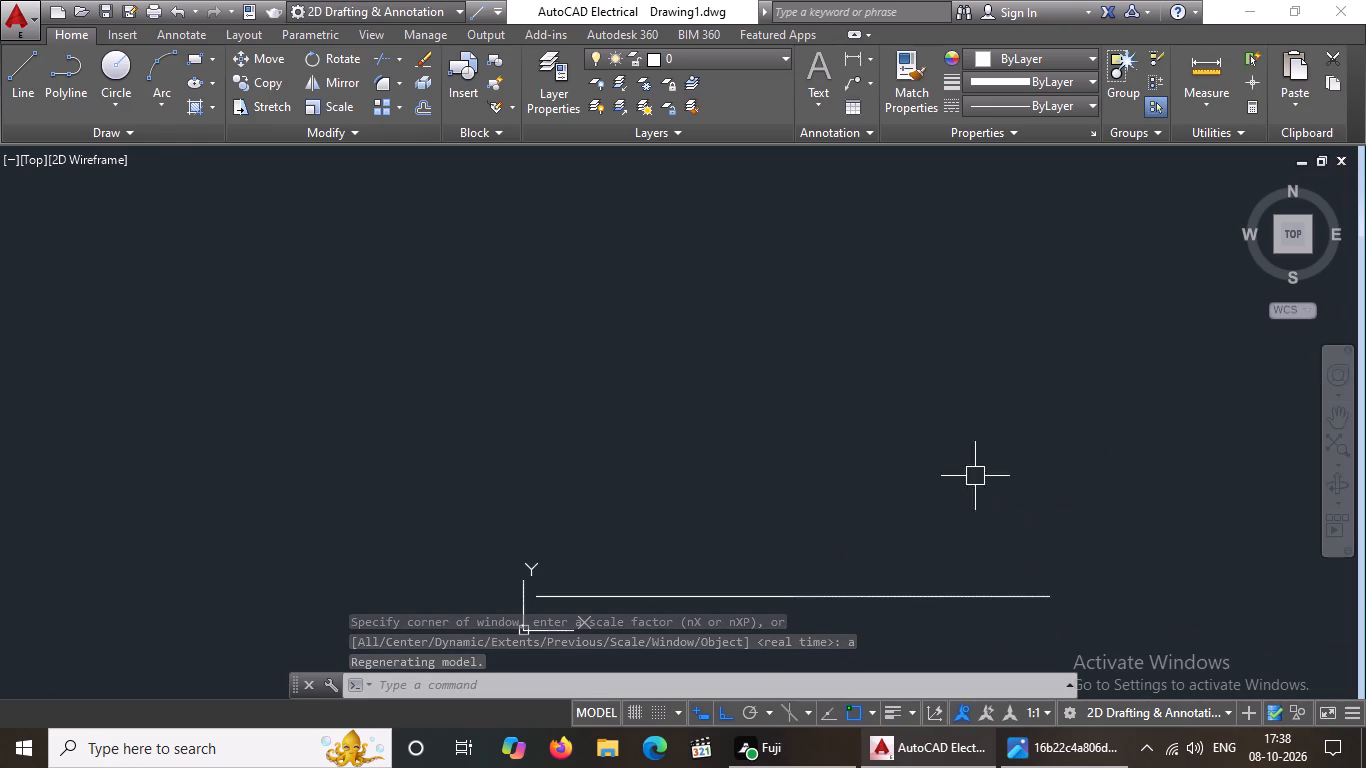
left_click(21, 89)
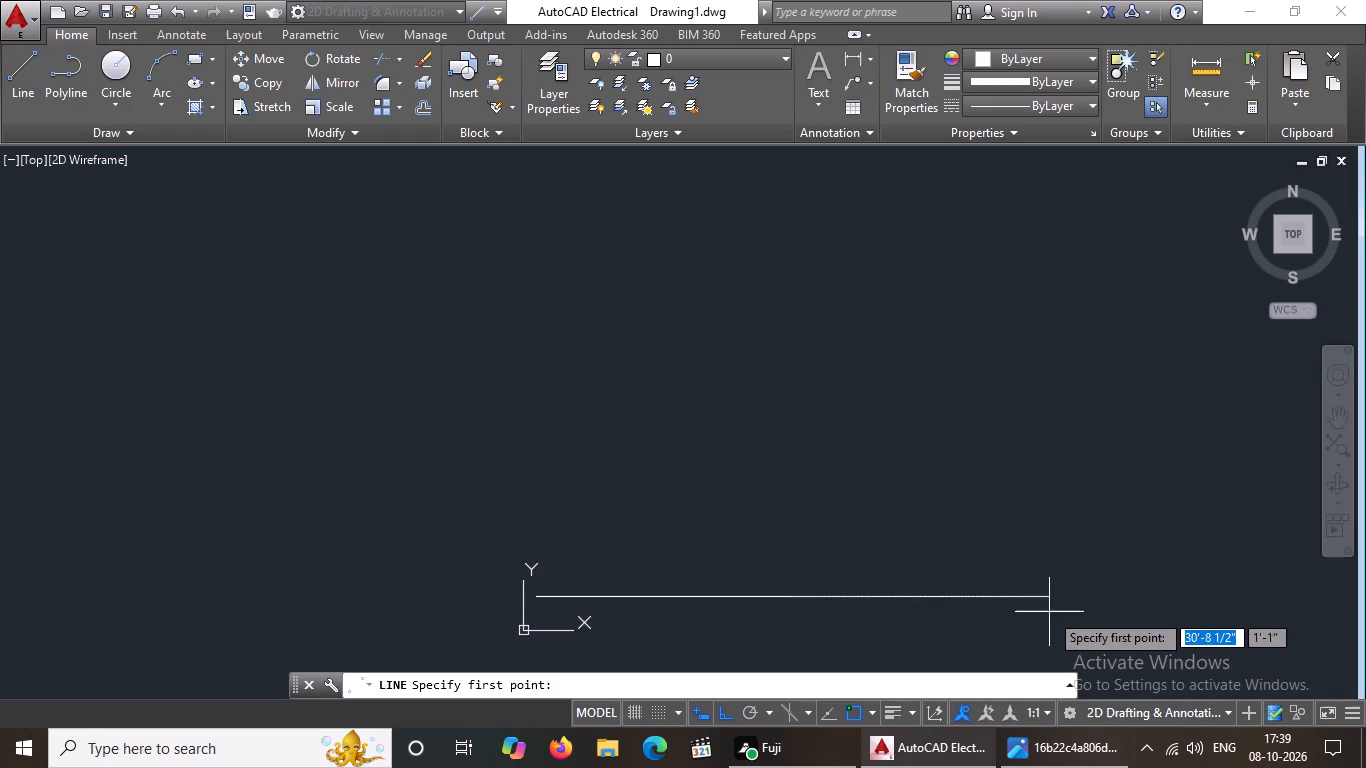
left_click(1050, 596)
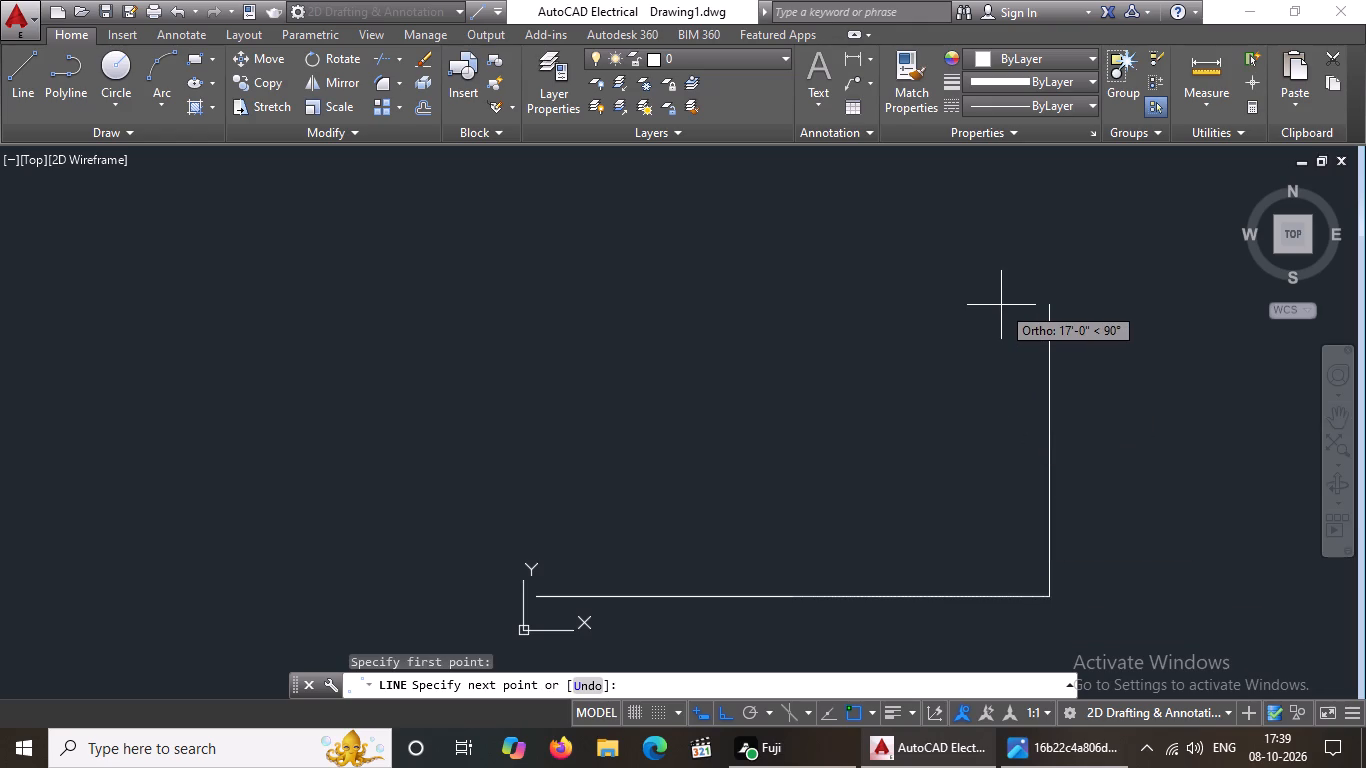
scroll(1002, 289, "down", 3)
scroll(1048, 214, "up", 1)
scroll(1058, 243, "down", 3)
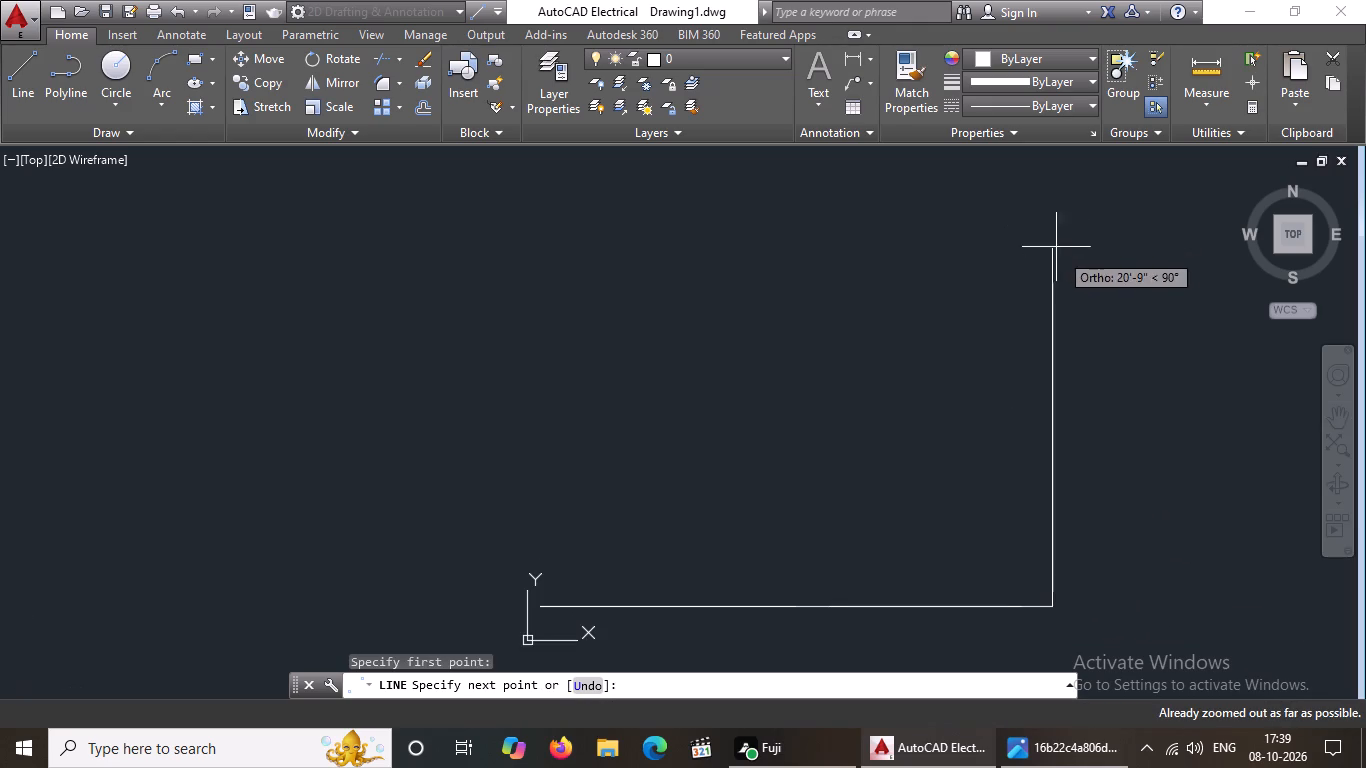
type("40'")
key("Return")
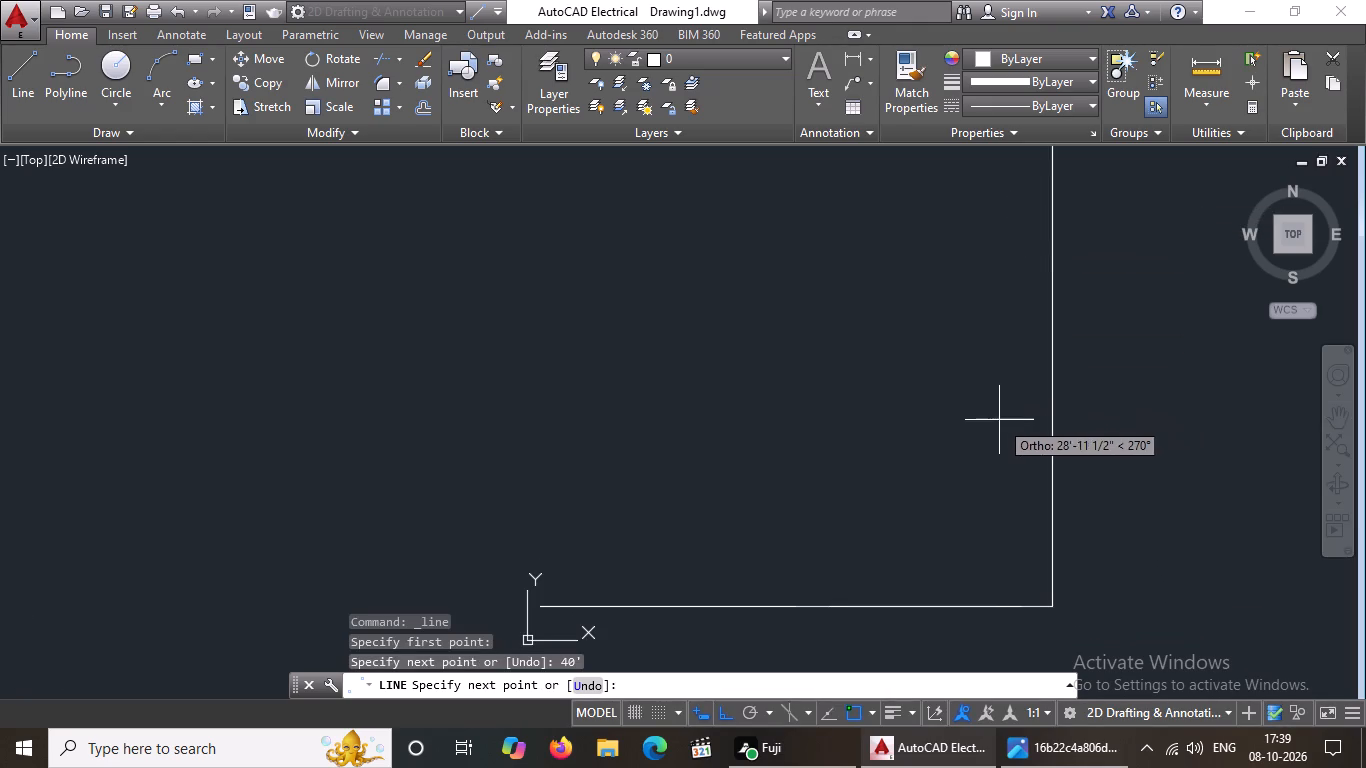
Move the 30' and 40' outline lines together horizontally east, away from the origin, using their shared corner as base point.
scroll(997, 420, "down", 3)
middle_click_drag(1006, 270, 990, 439)
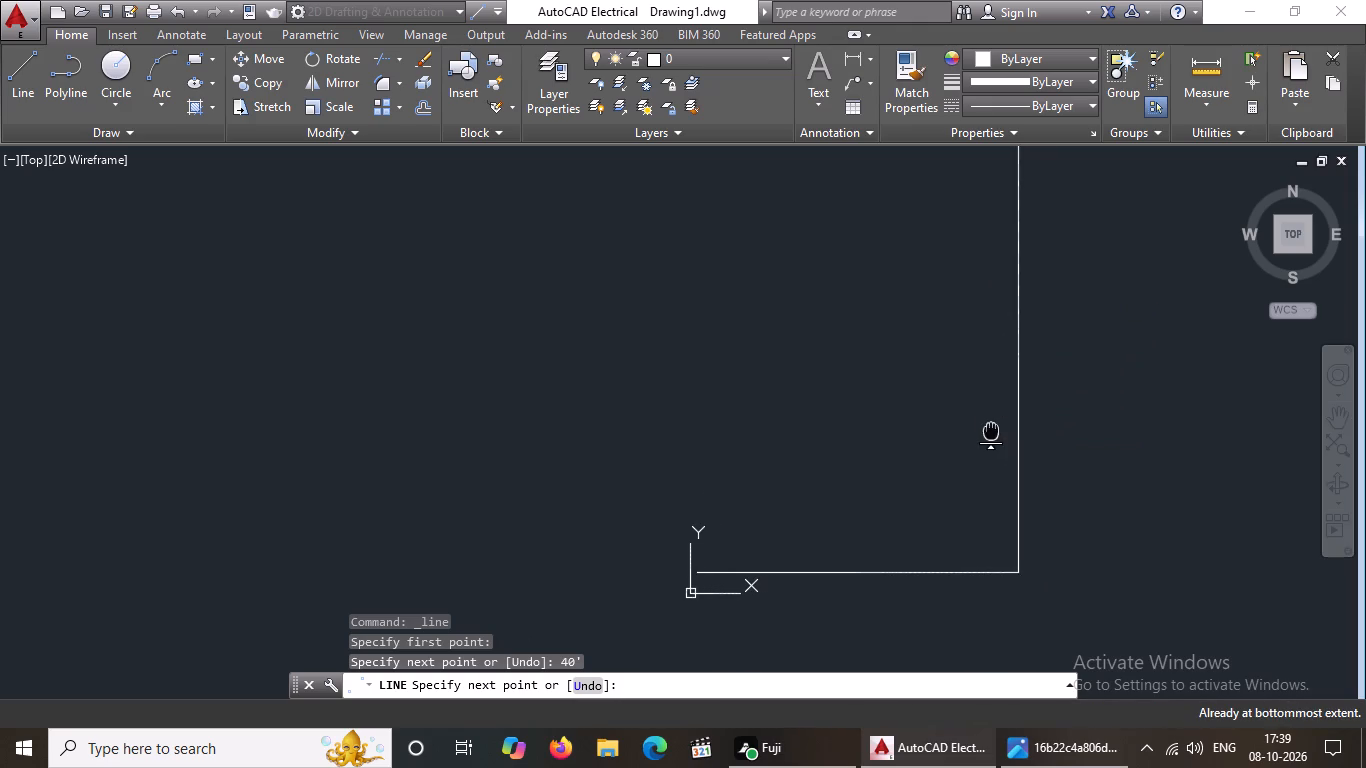
middle_click_drag(990, 439, 988, 449)
middle_click_drag(992, 411, 978, 498)
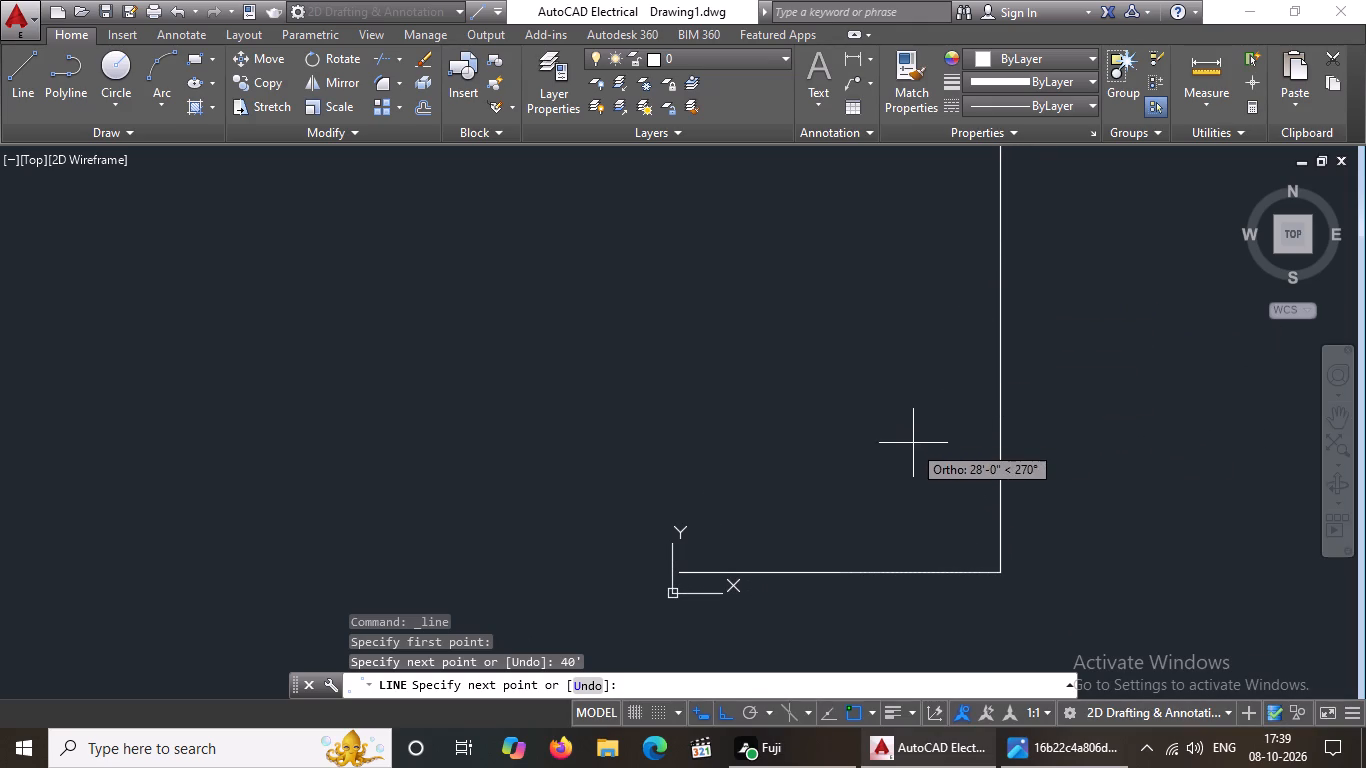
middle_click_drag(949, 437, 968, 574)
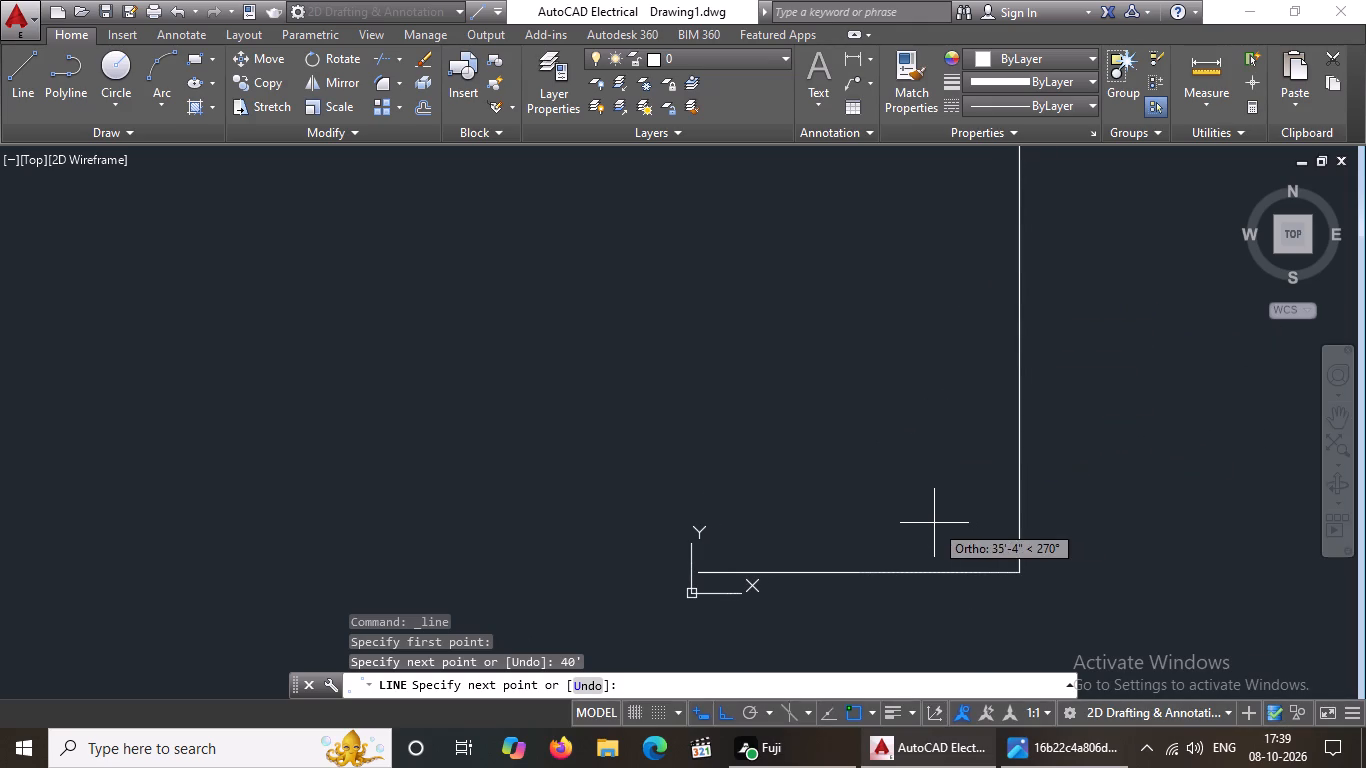
key("Escape")
type("z a")
key("space")
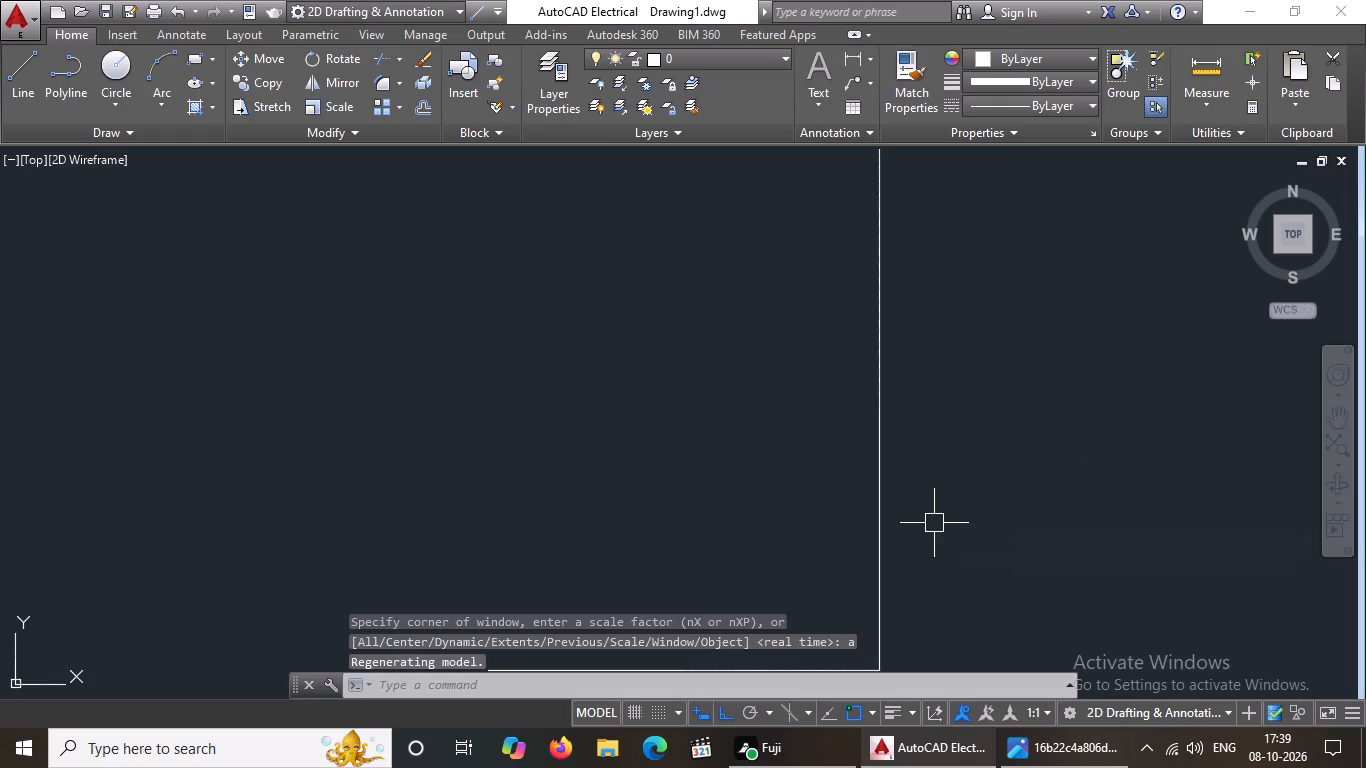
scroll(940, 476, "down", 4)
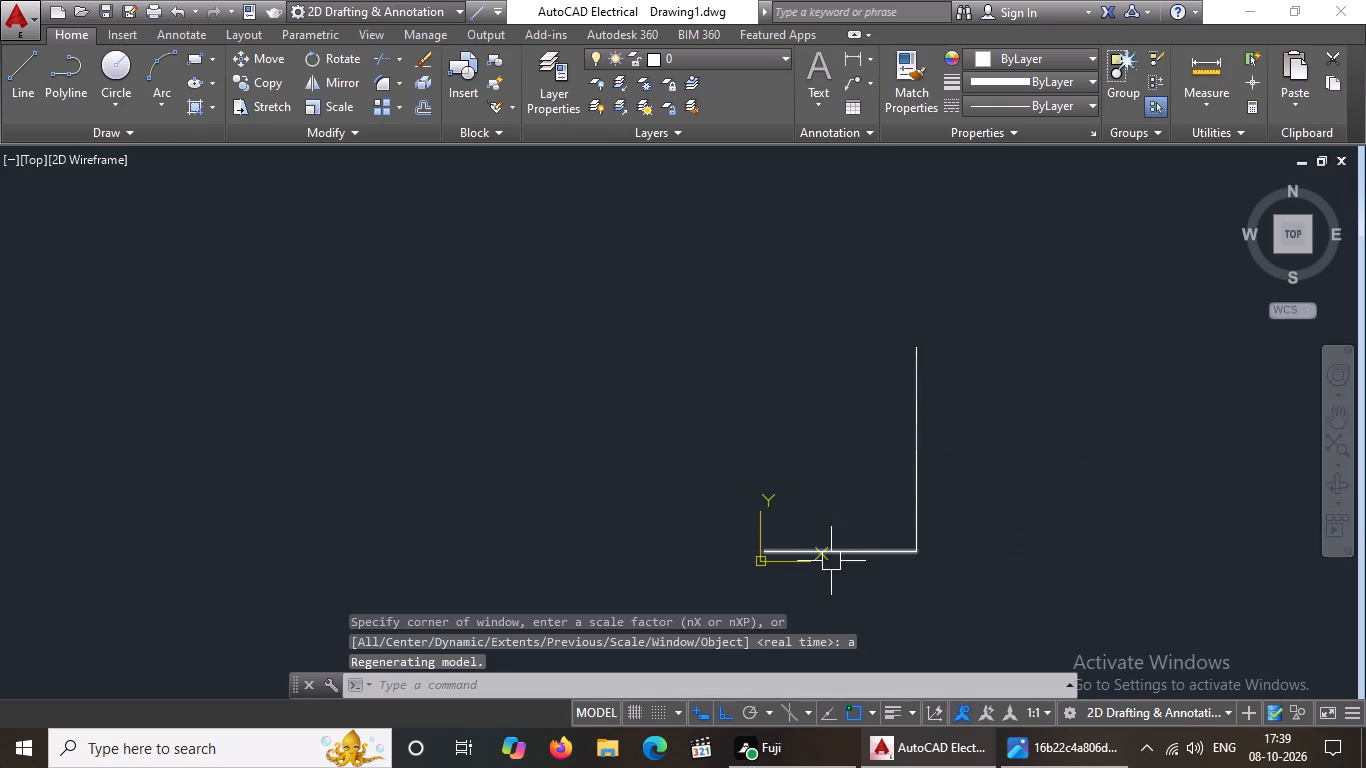
left_click_drag(871, 558, 878, 549)
left_click(919, 512)
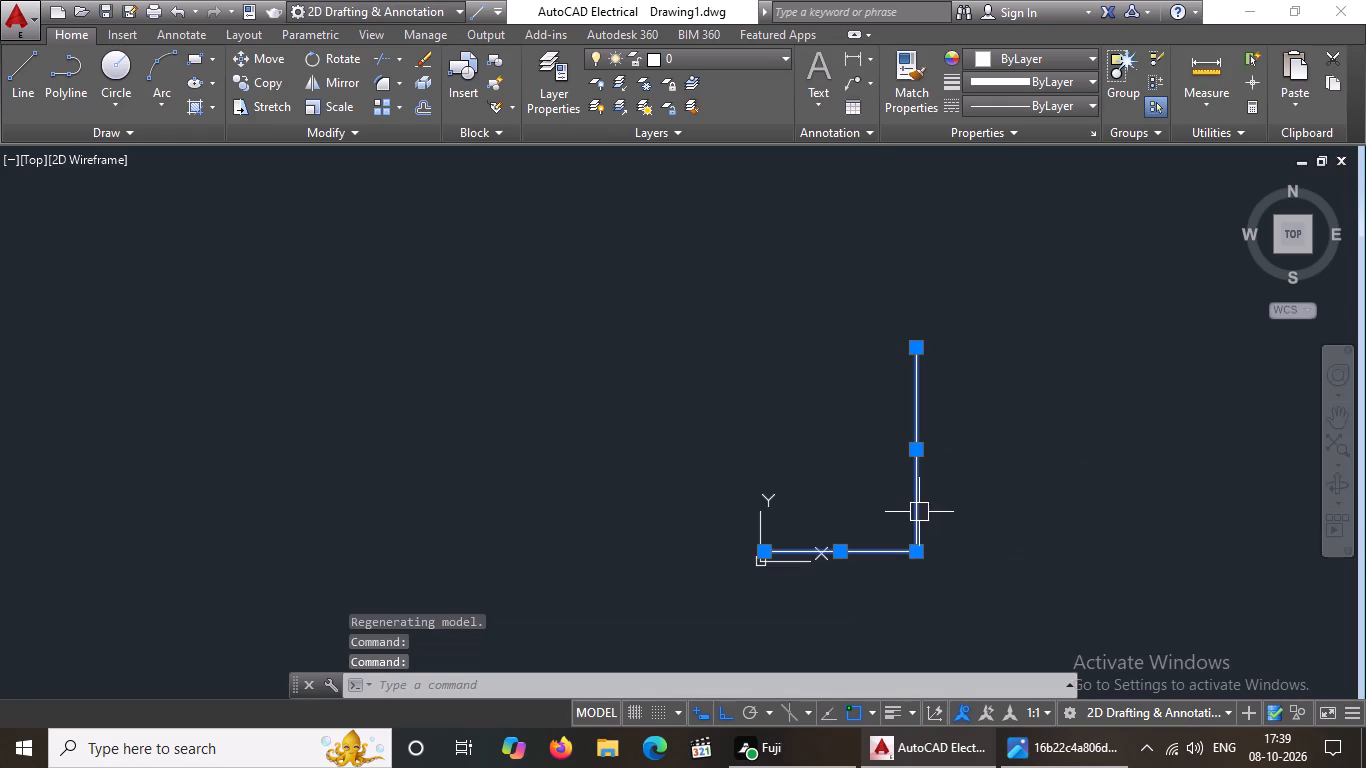
left_click(258, 51)
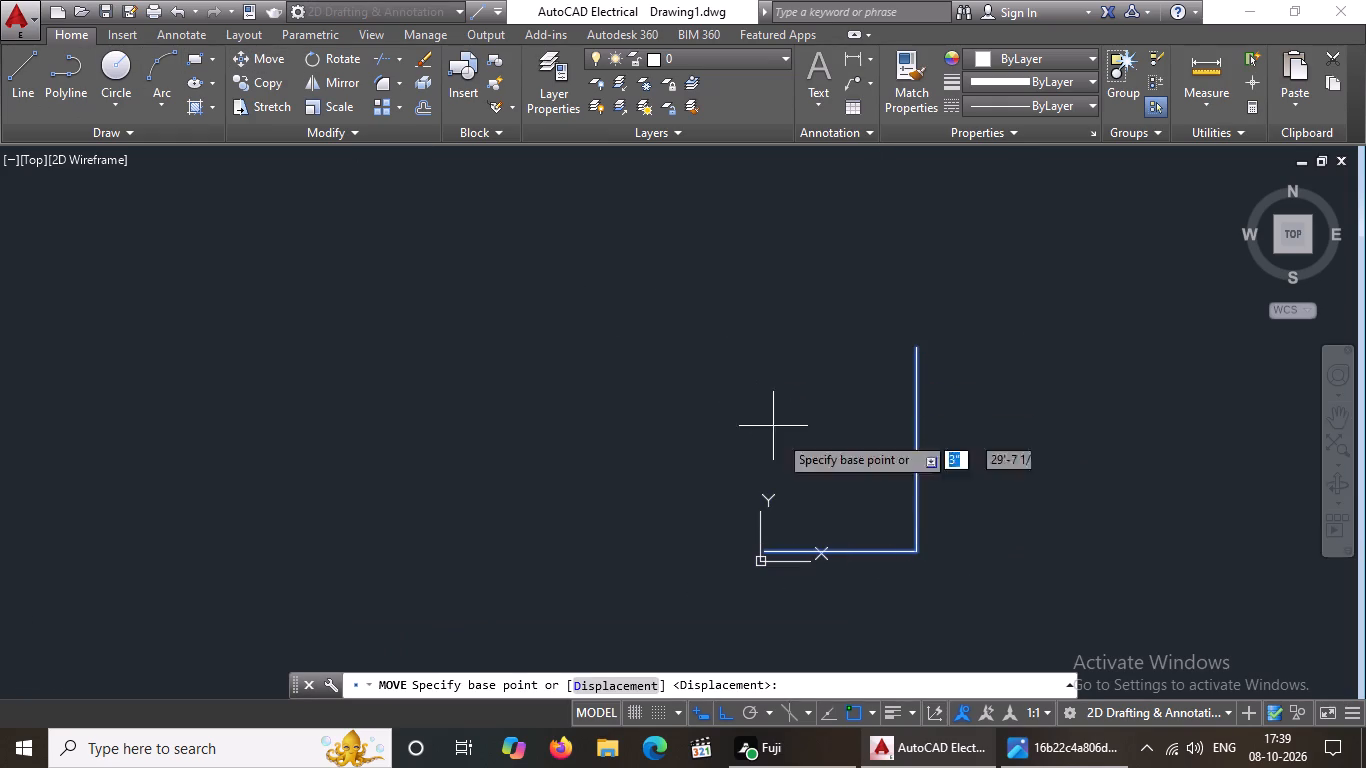
left_click(915, 550)
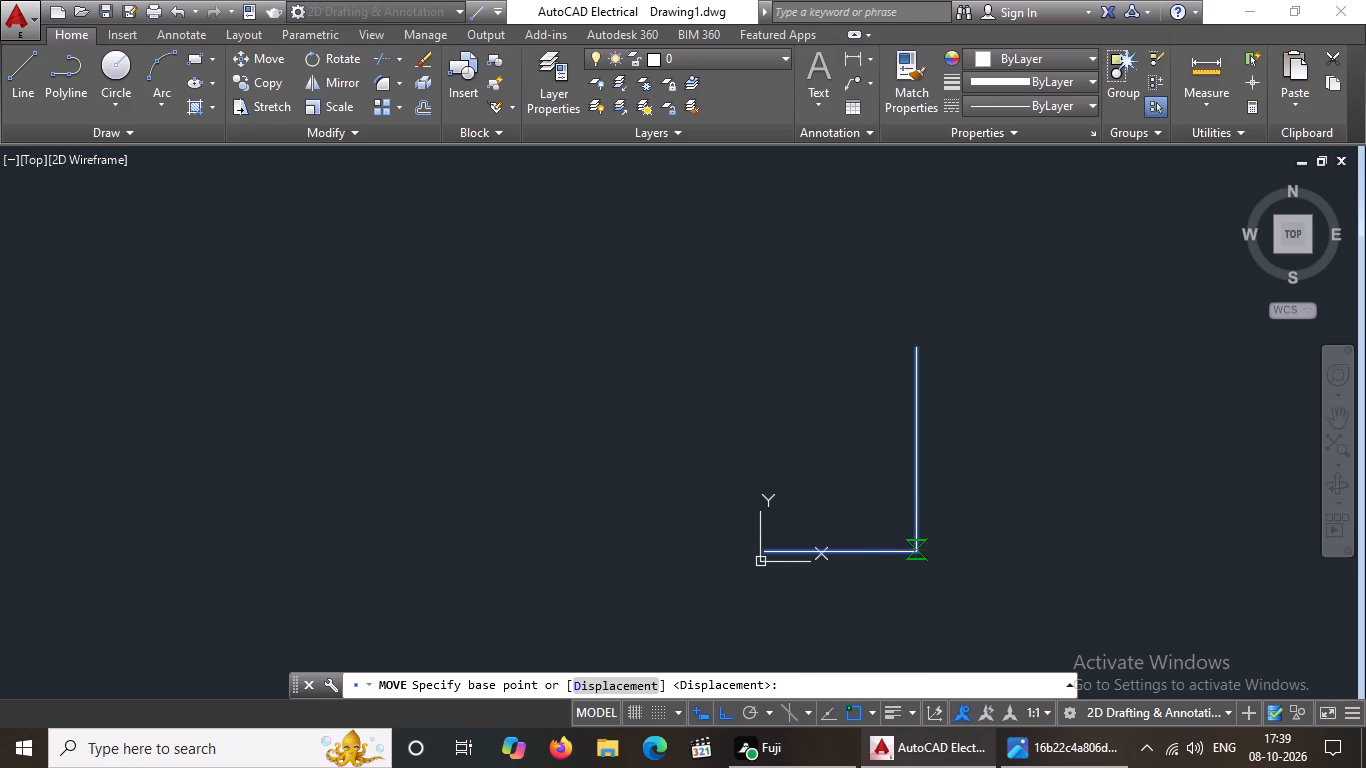
left_click(1130, 551)
scroll(1184, 476, "up", 1)
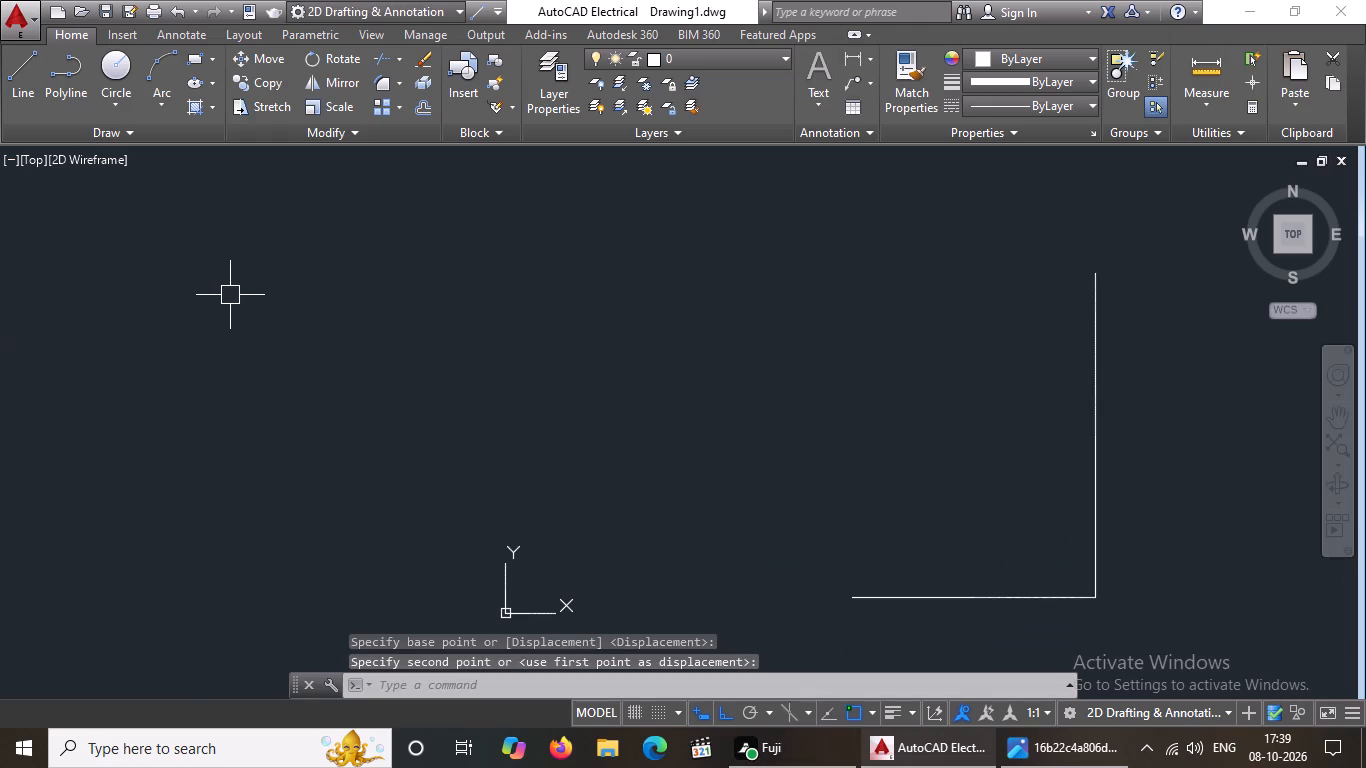
key("Escape")
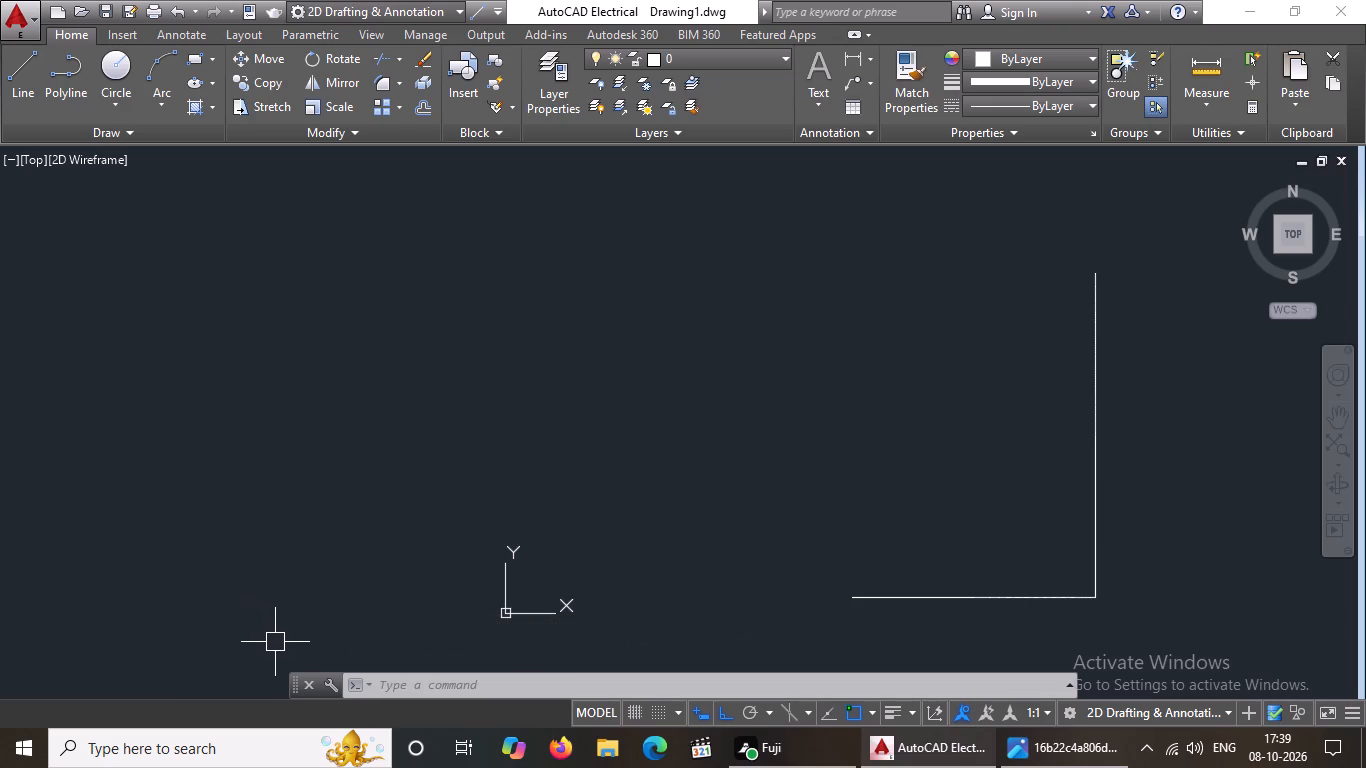
Start a line for the next side of the house outline at the upper end of the 40' vertical line.
left_click(15, 96)
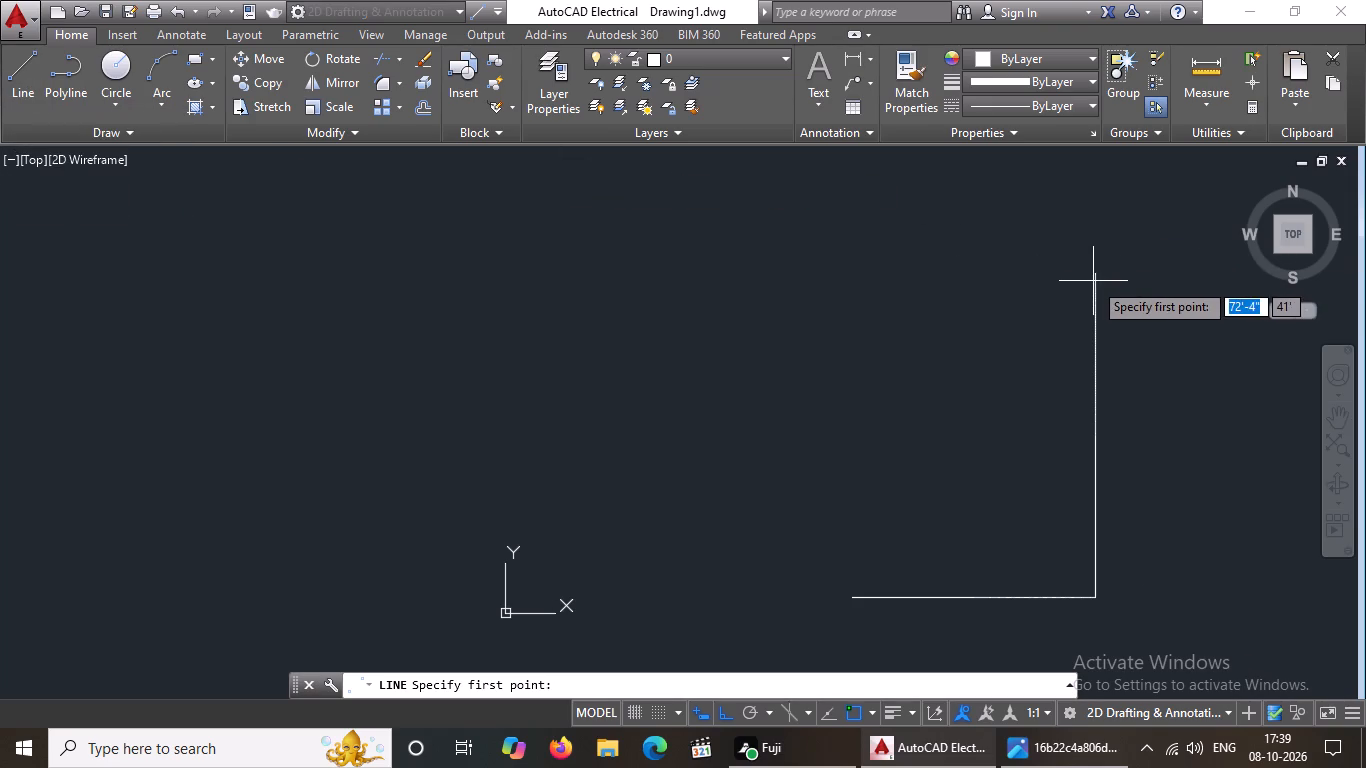
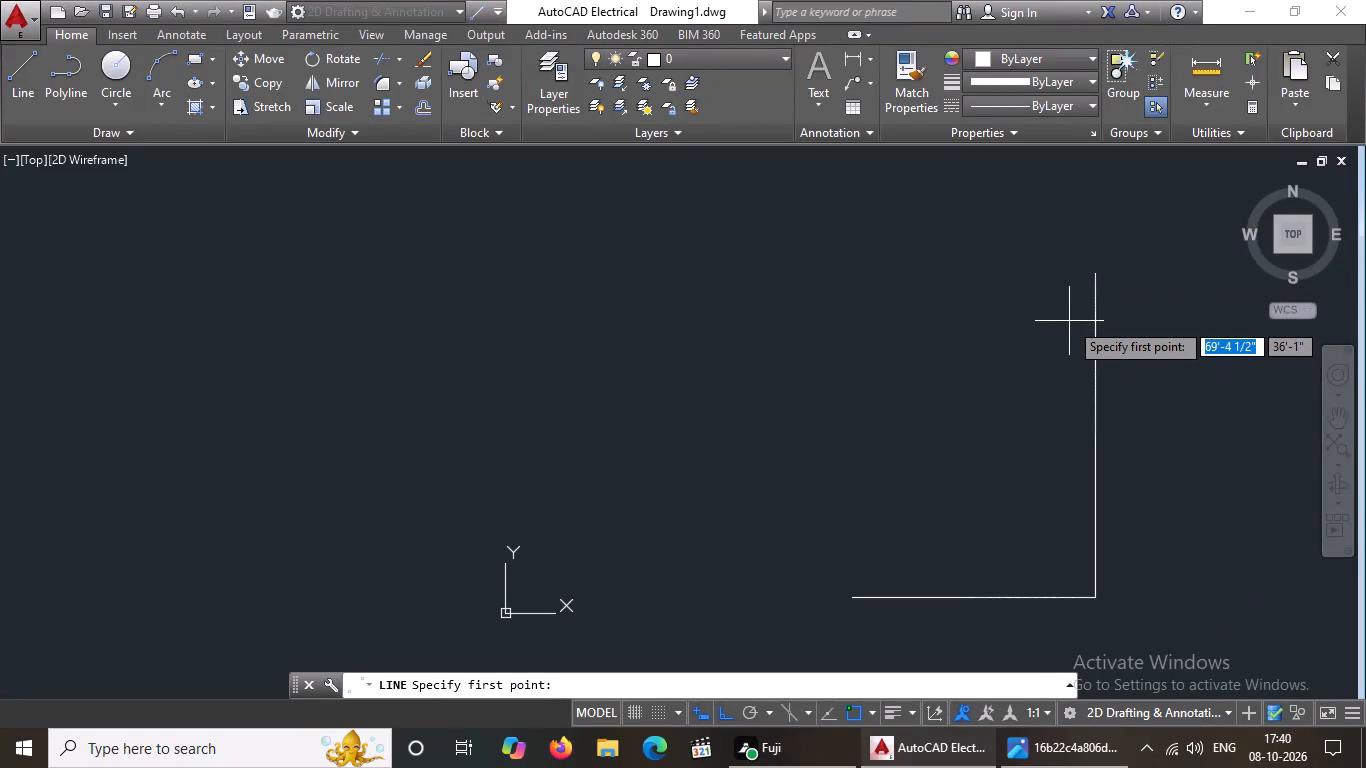
Complete the house outline with a 40' vertical line up from the 30' line's west end and a 30' line east along the north side.
left_click(16, 92)
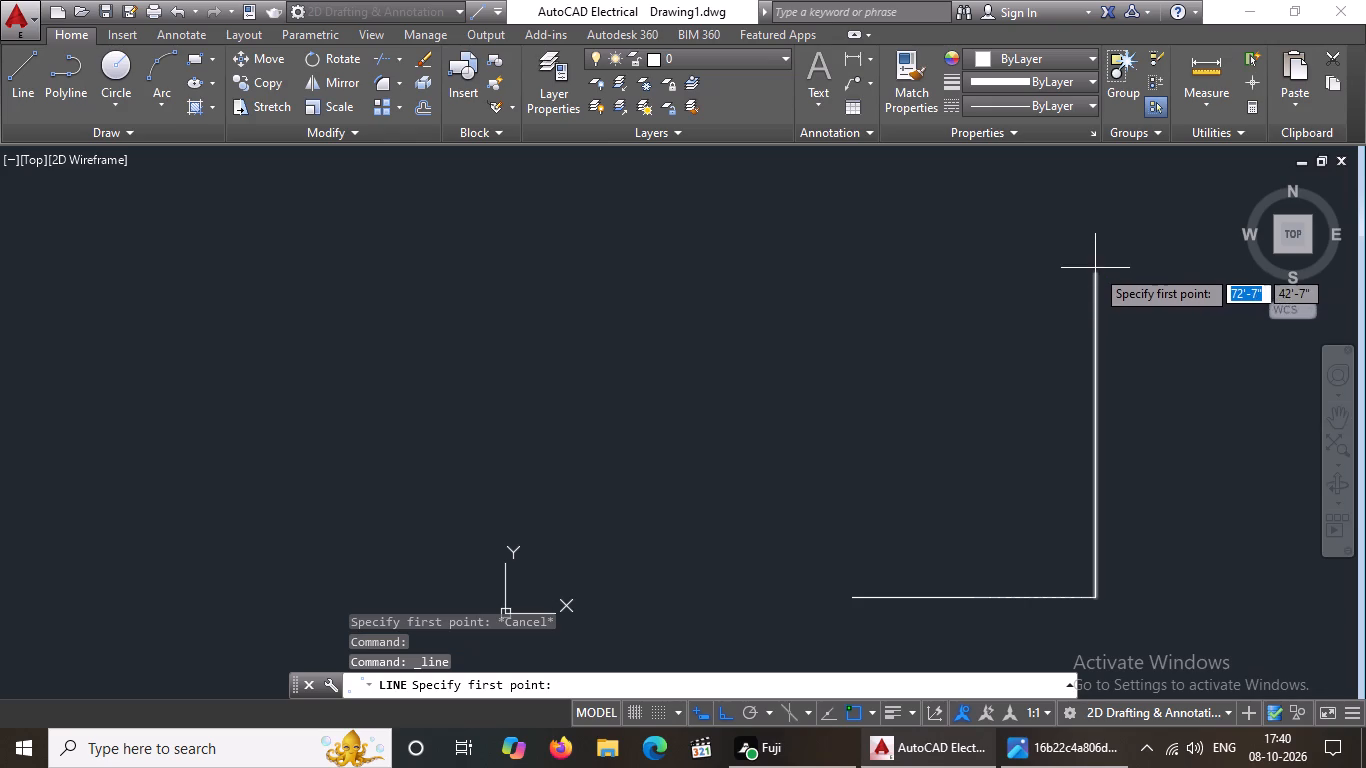
left_click(853, 599)
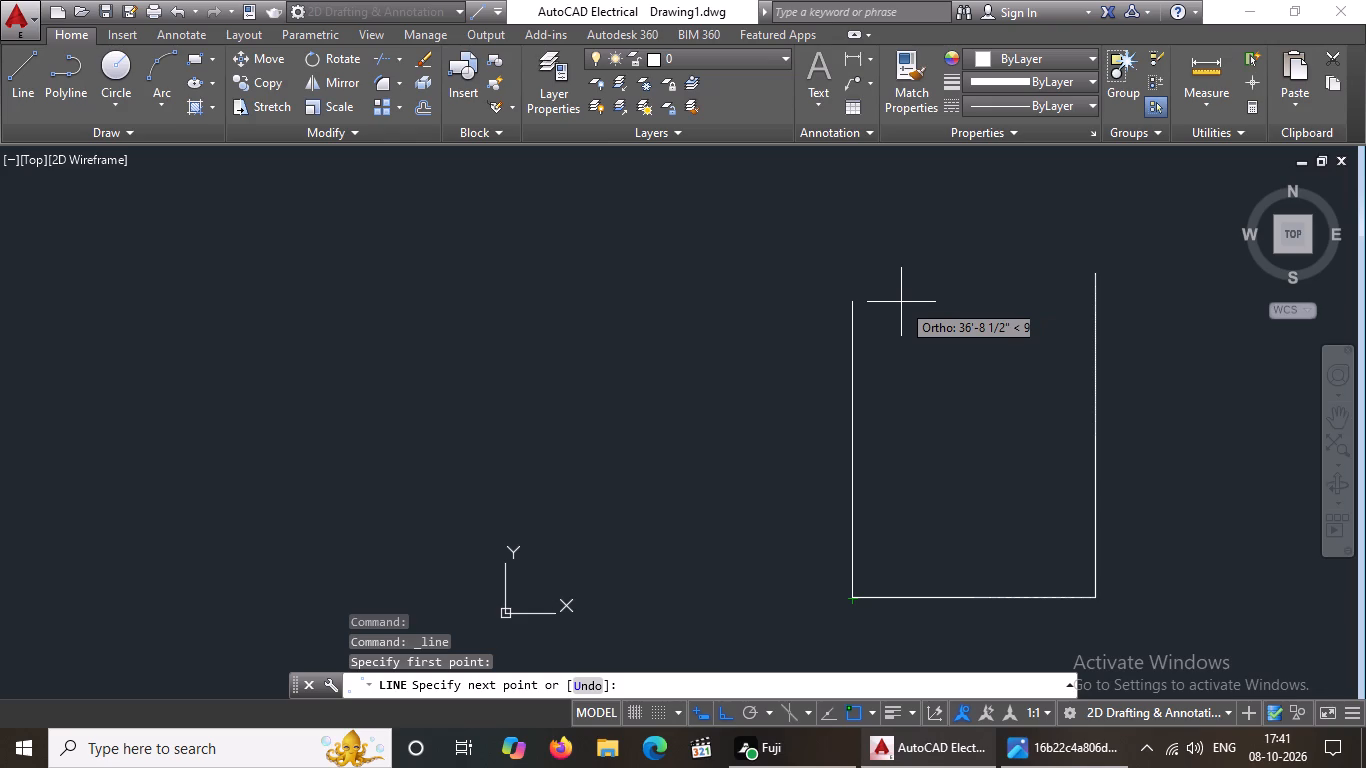
key("4")
key("0")
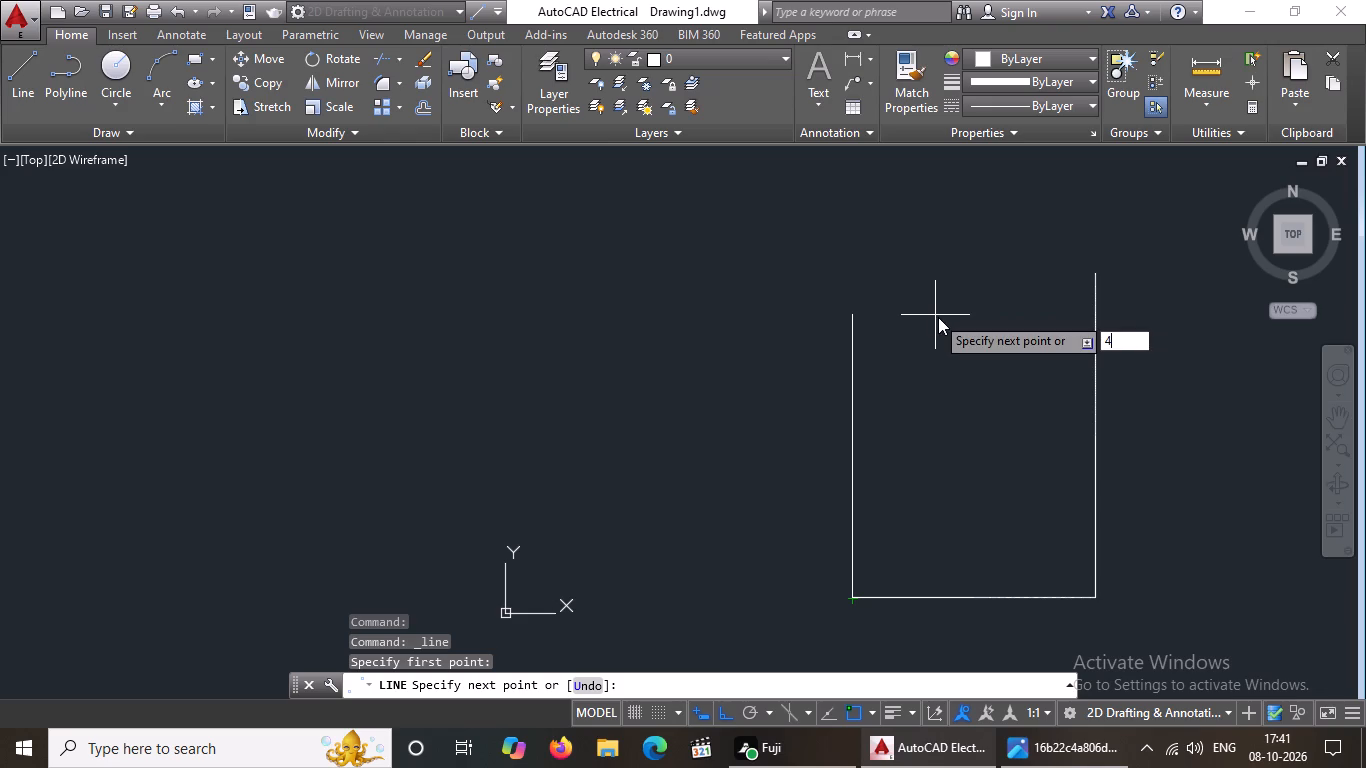
type("\\'")
key("BackSpace")
key("BackSpace")
key("apostrophe")
key("Return")
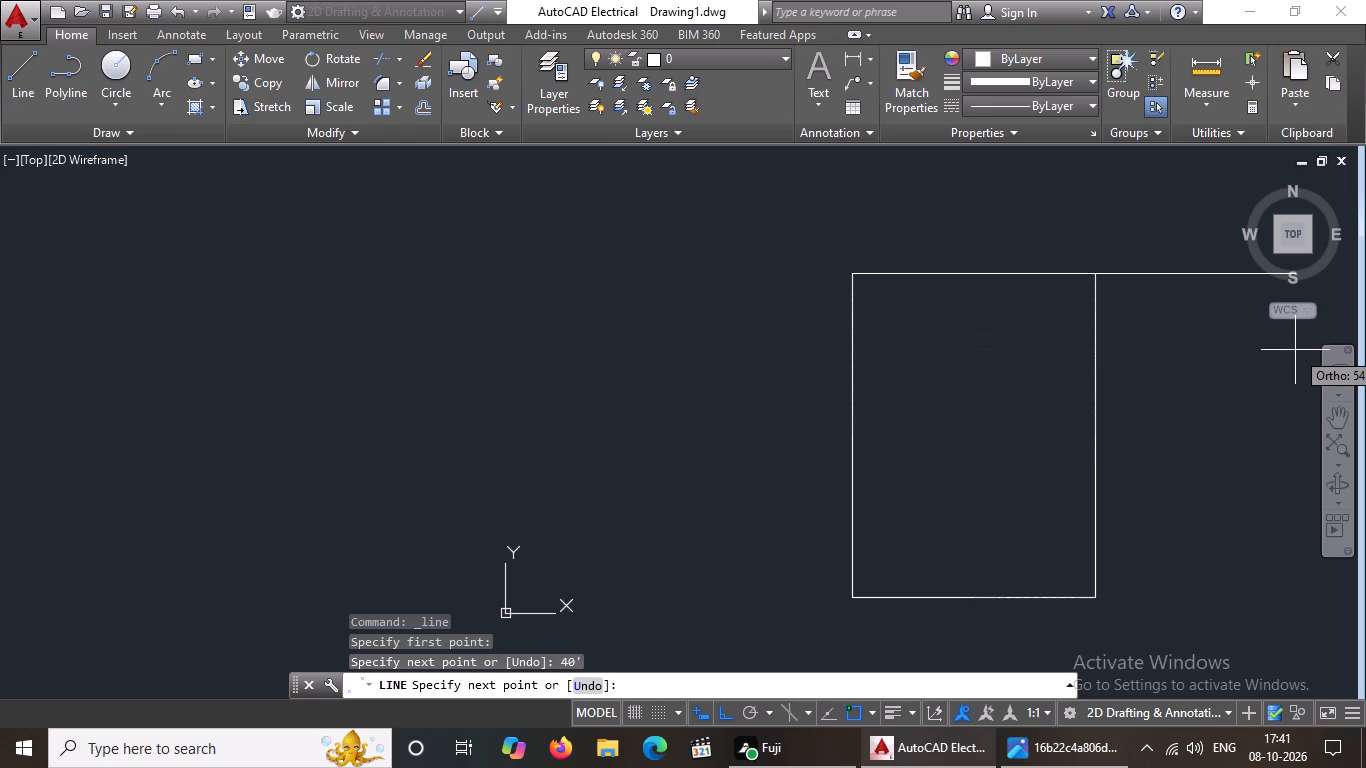
type("30'")
key("Return")
key("Return")
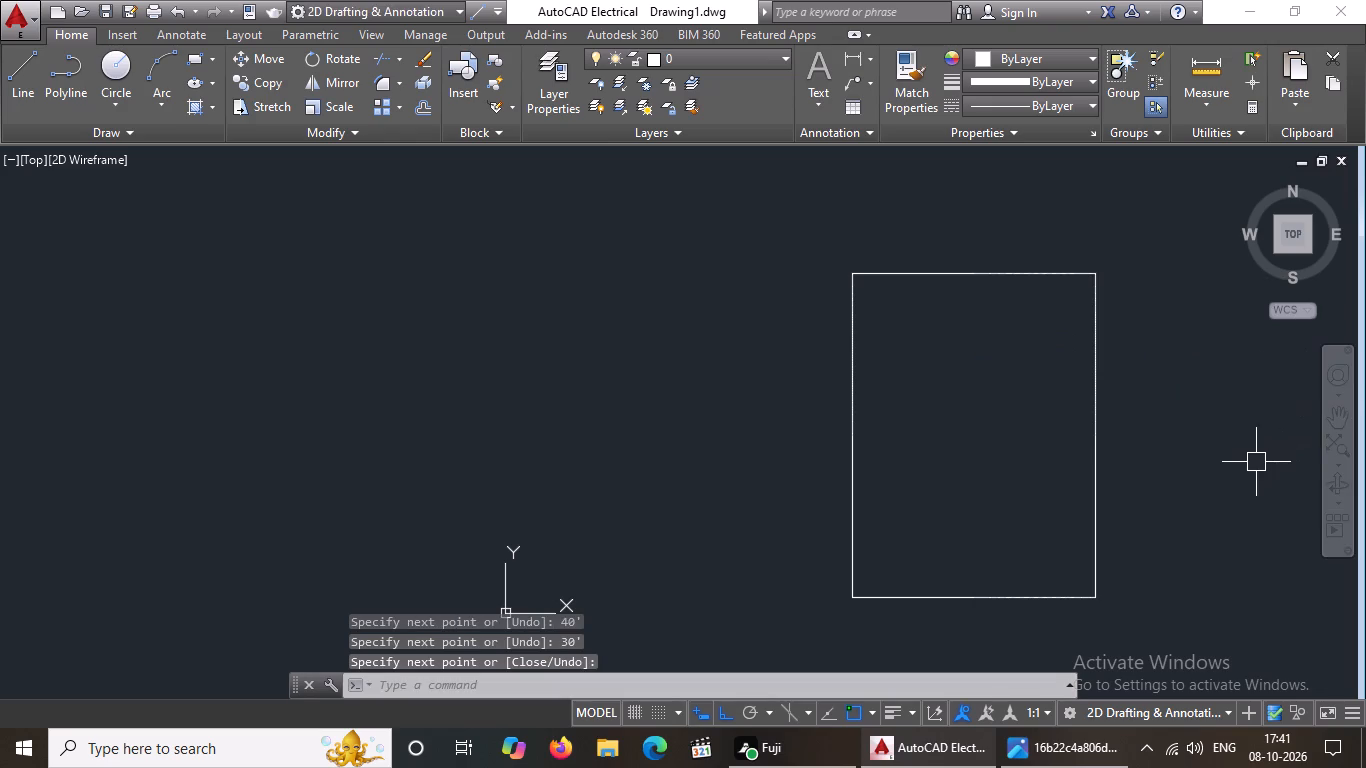
Offset all four sides of the house outline inward by 9" for the outer walls.
scroll(1256, 462, "down", 2)
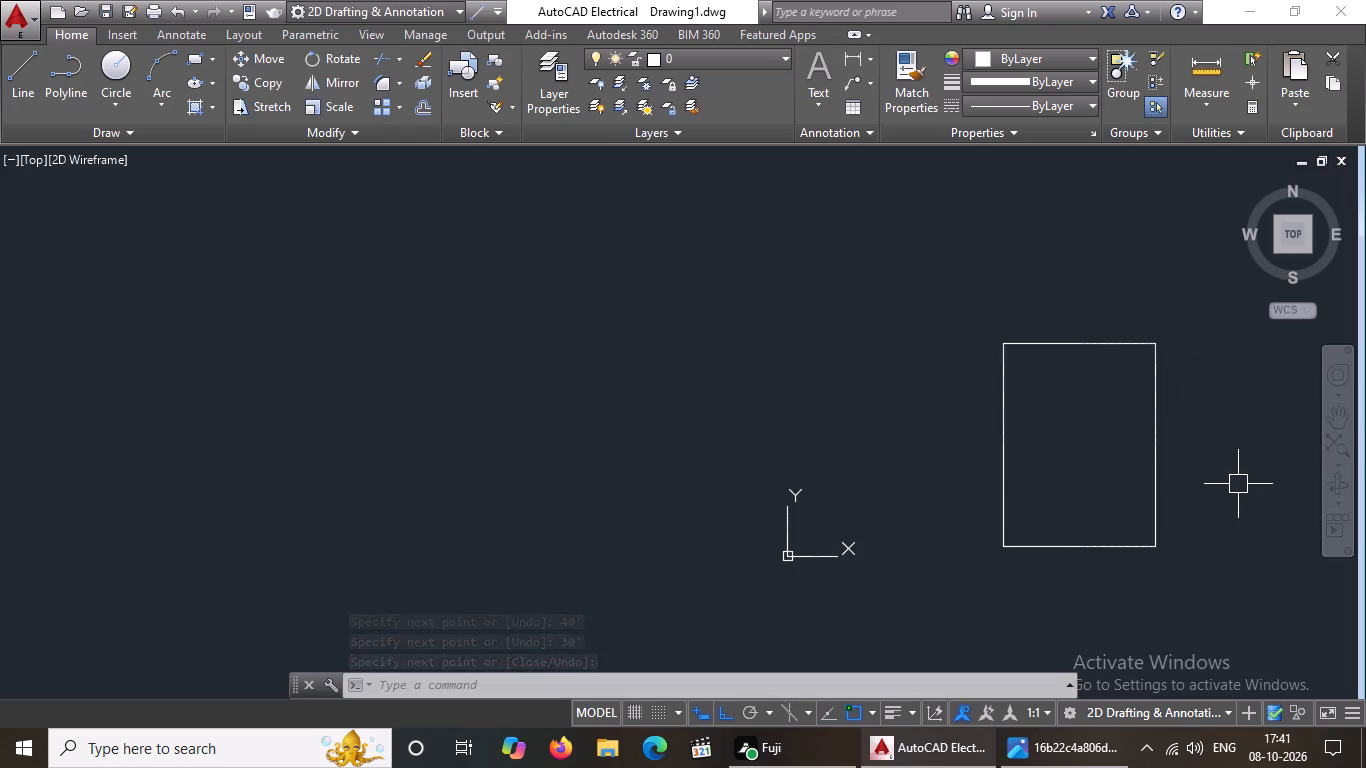
key("Escape")
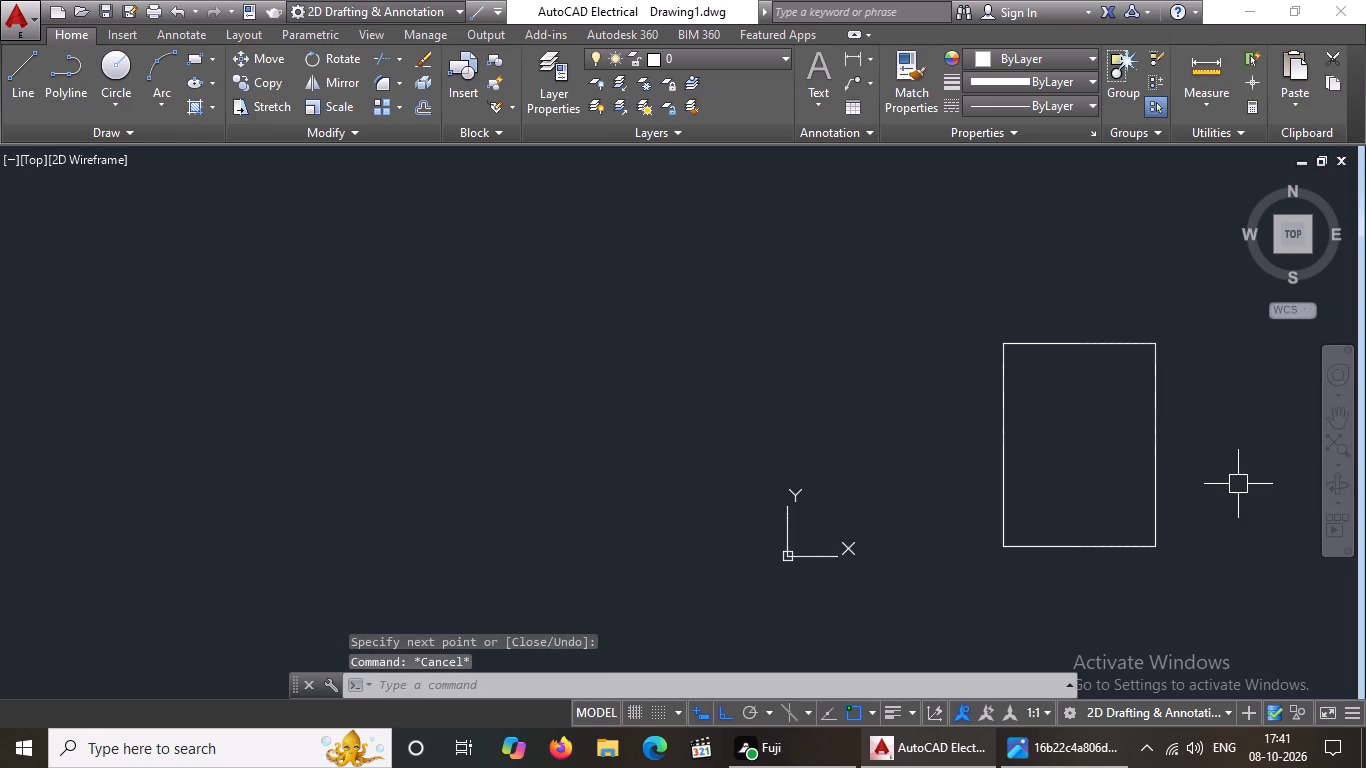
key("o")
key("Return")
key("9")
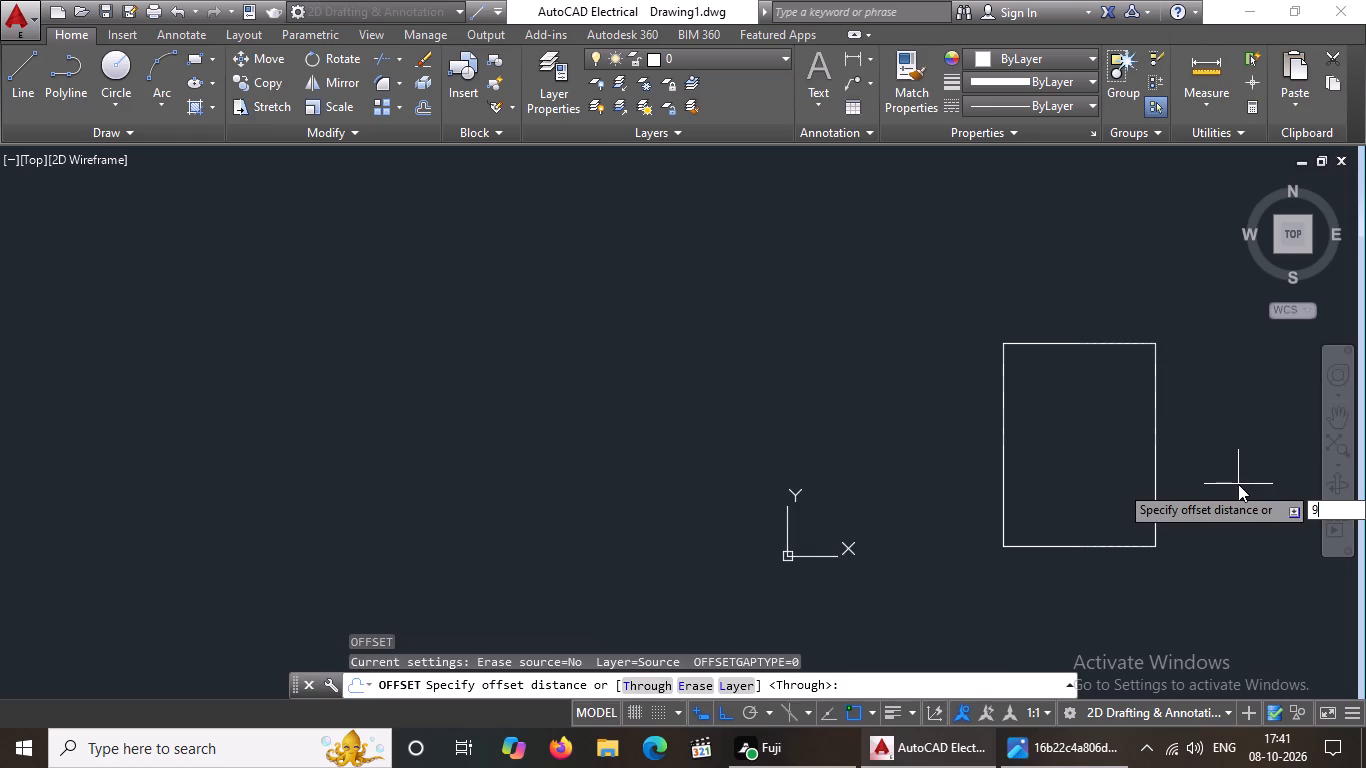
key("shift+quotedbl")
key("Return")
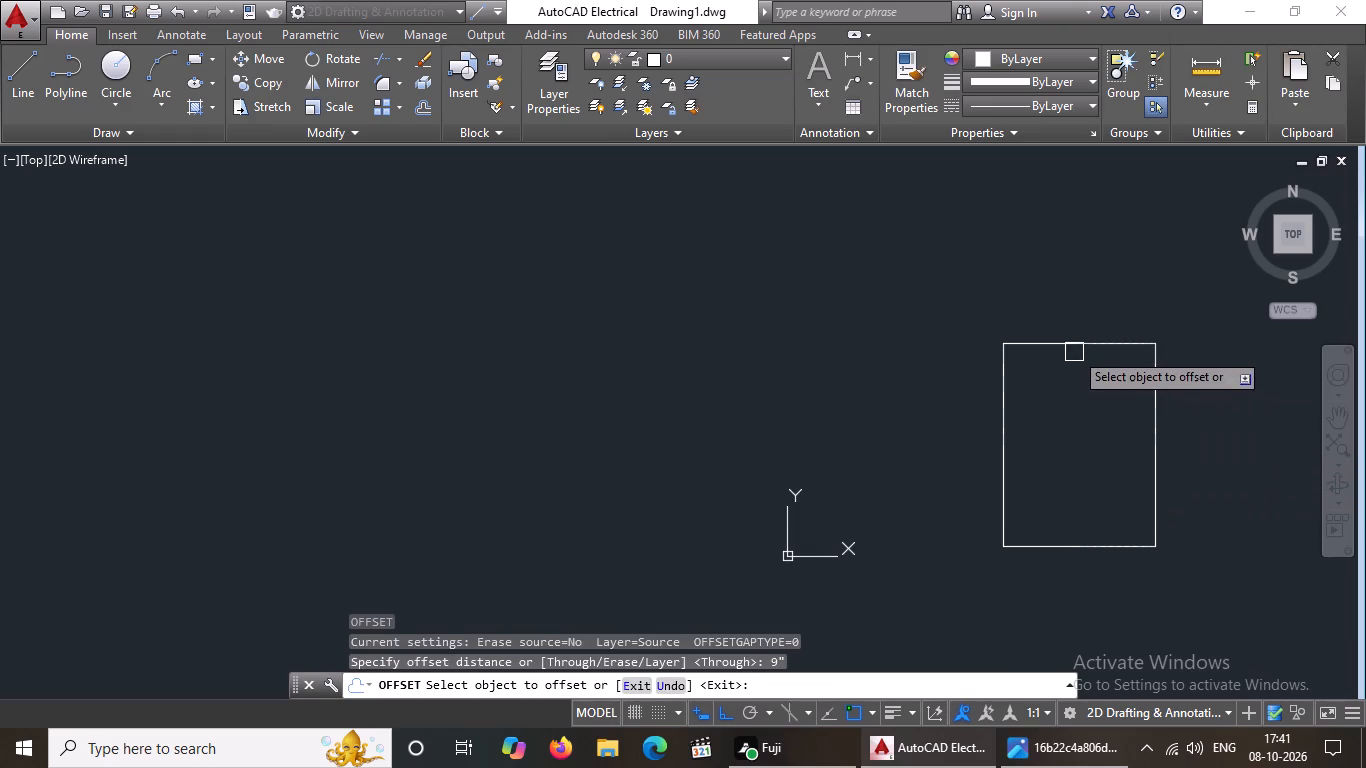
left_click(1076, 344)
left_click(1088, 389)
left_click(1004, 410)
left_click(1123, 410)
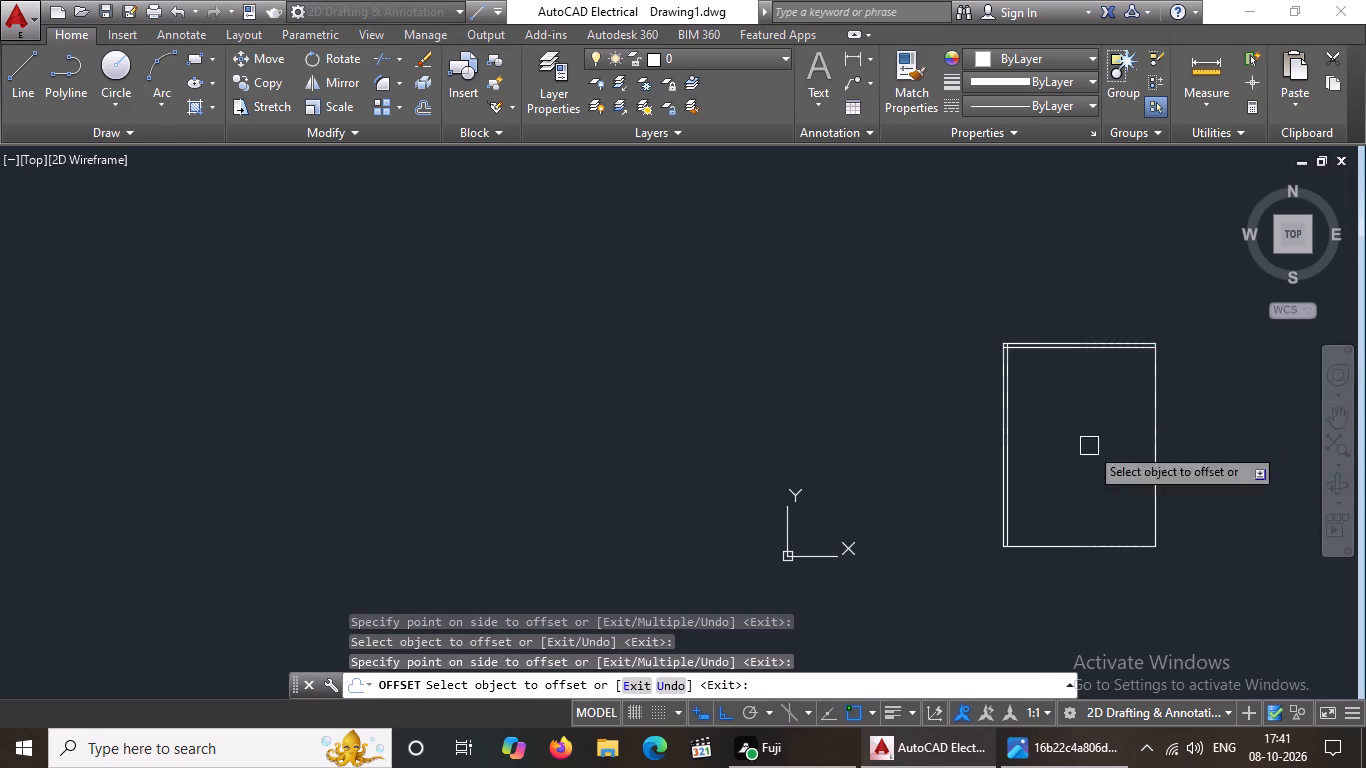
left_click(1078, 550)
left_click(1077, 501)
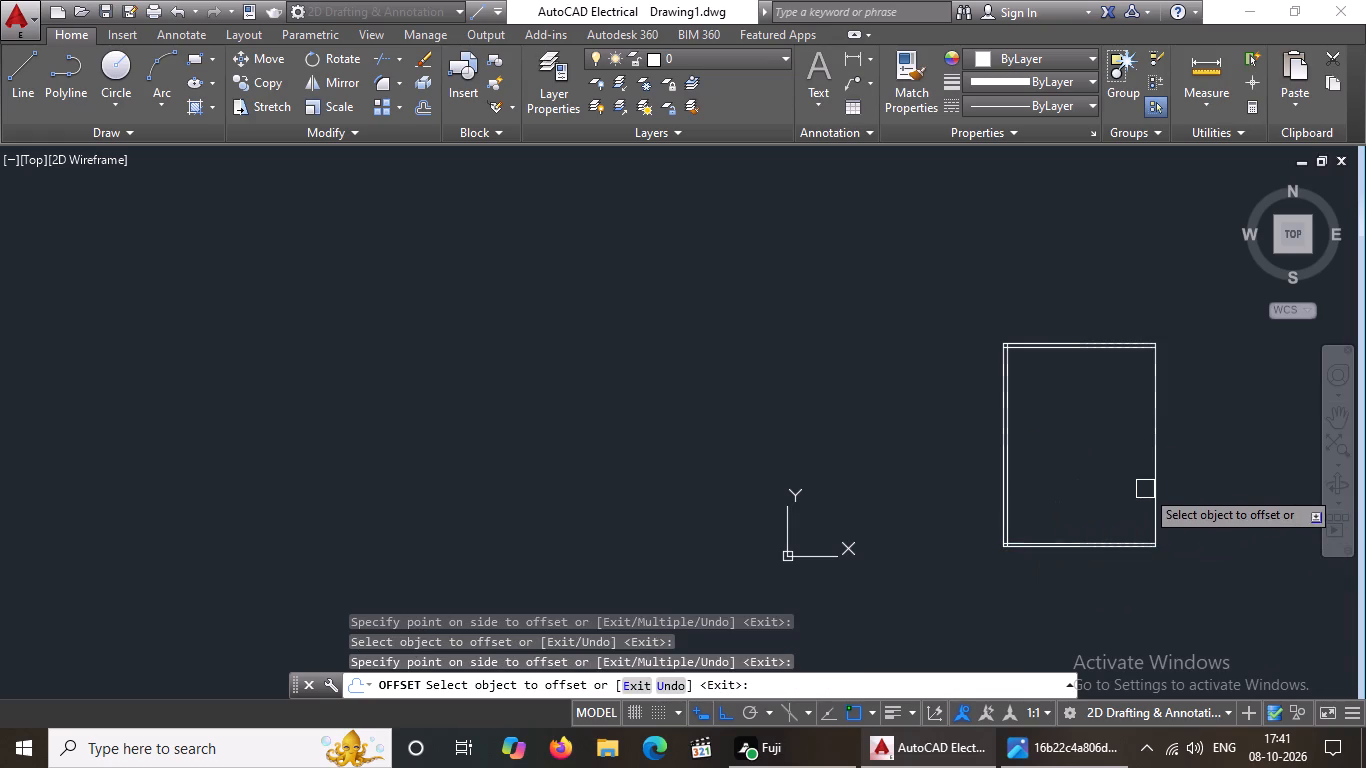
left_click(1149, 485)
left_click(1106, 496)
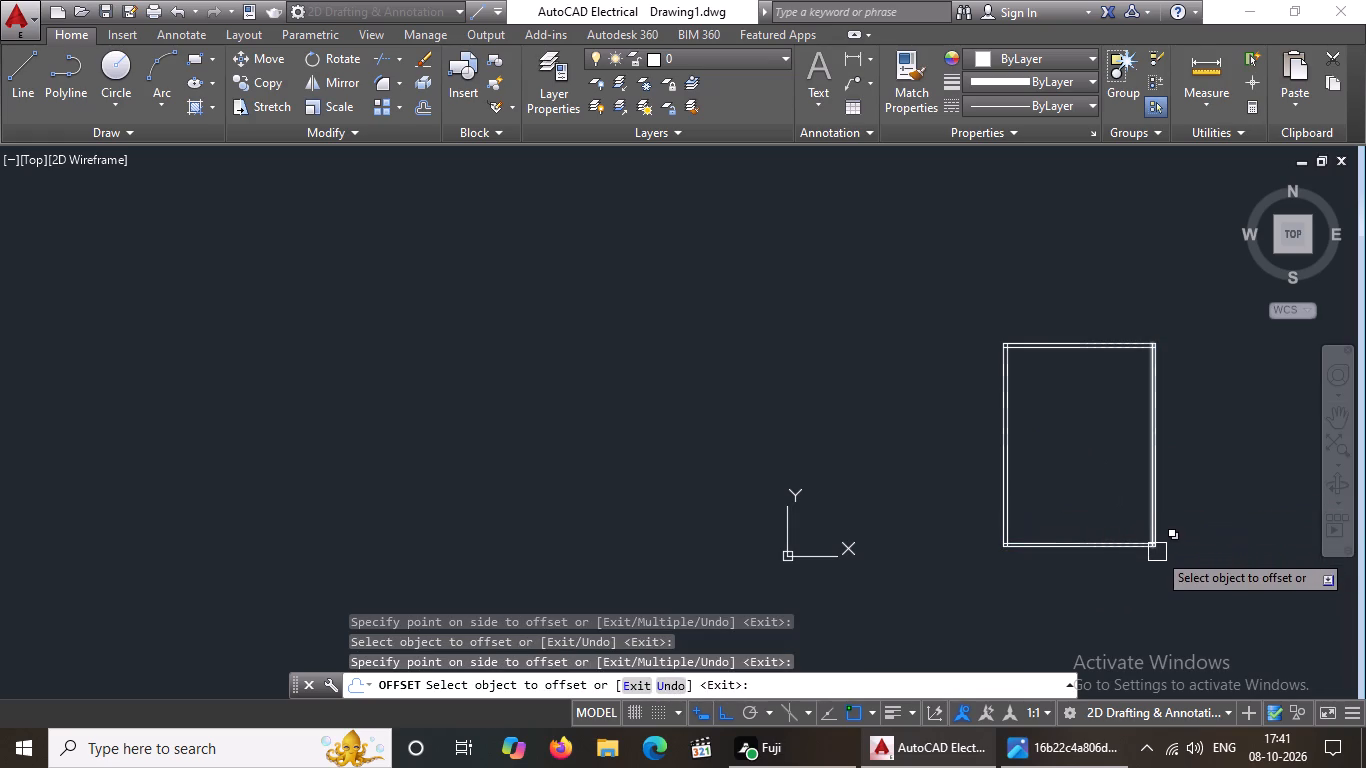
scroll(1210, 416, "up", 1)
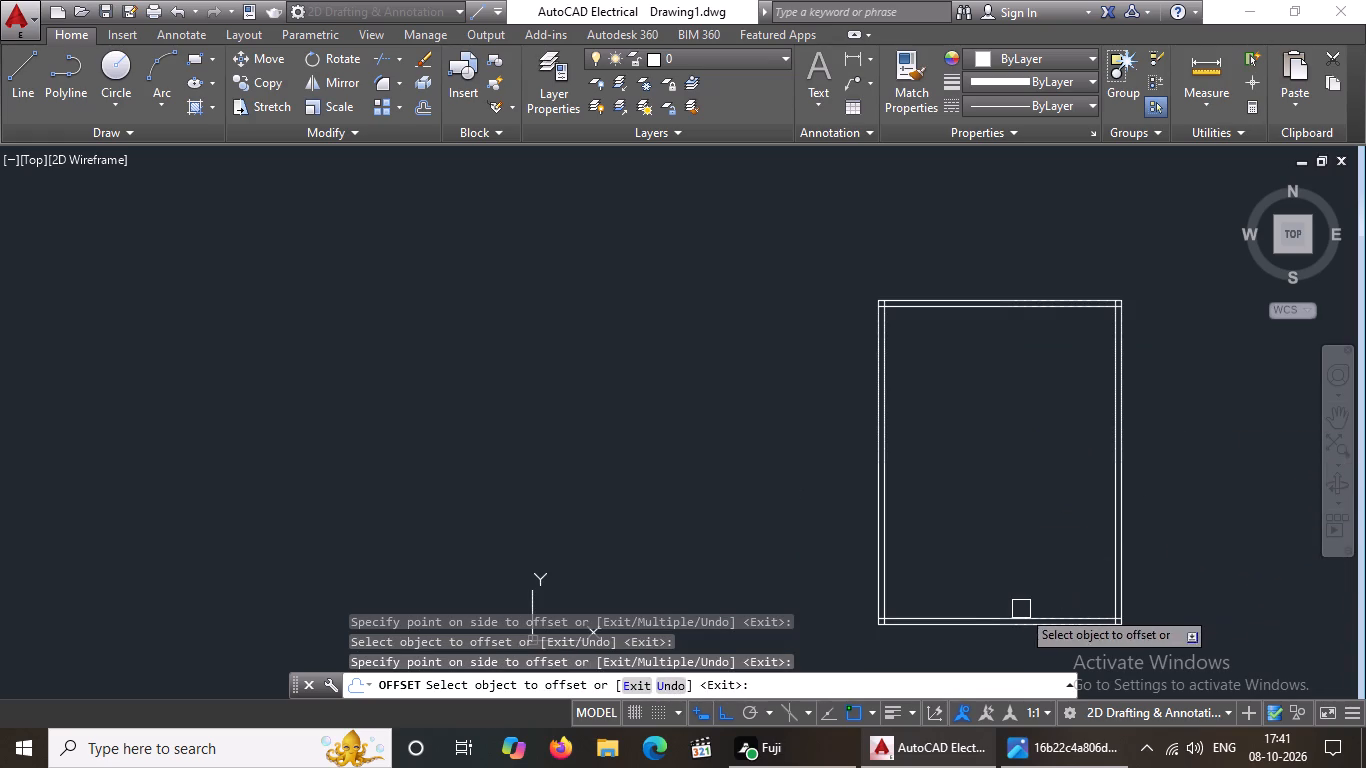
key("Escape")
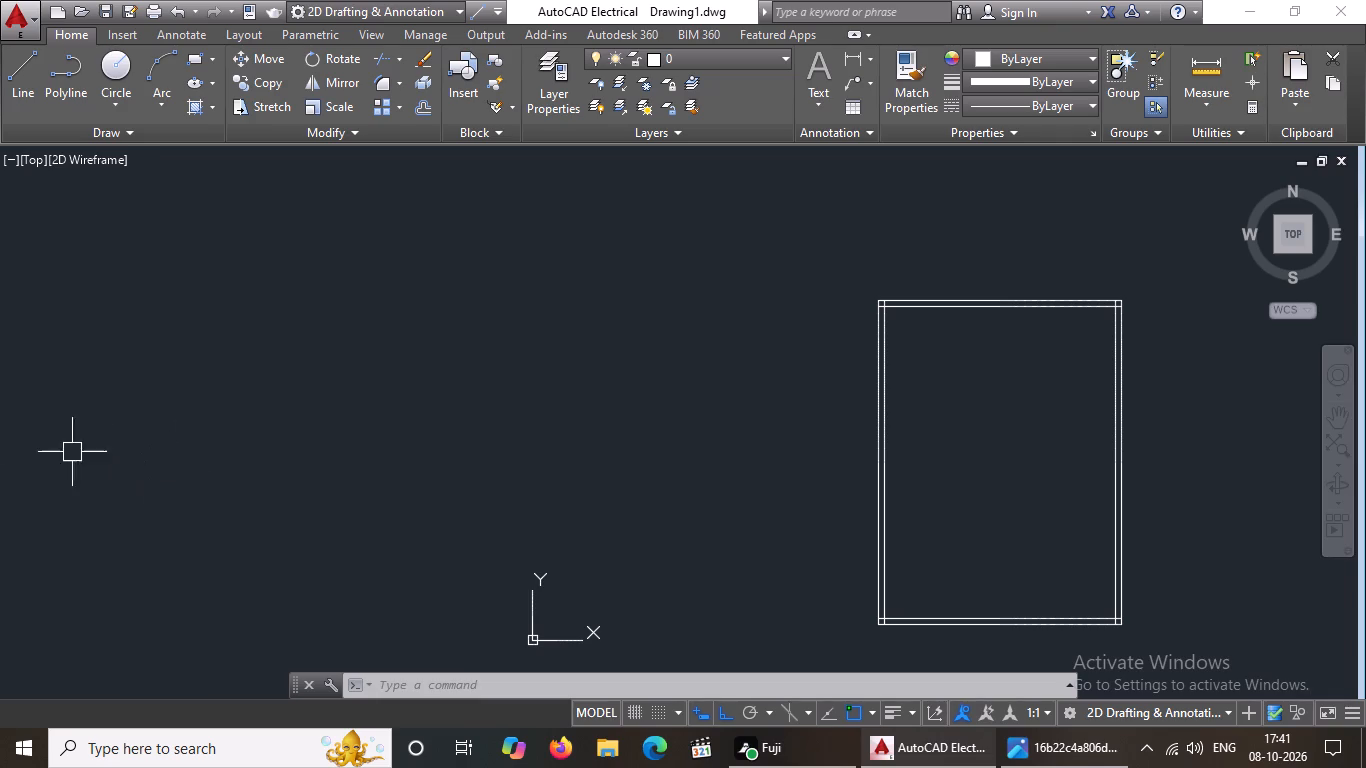
Draw a 14' x 10'6" room from the inner northwest wall corner with lines 14' east, 10'6" south and 14' west.
left_click(19, 65)
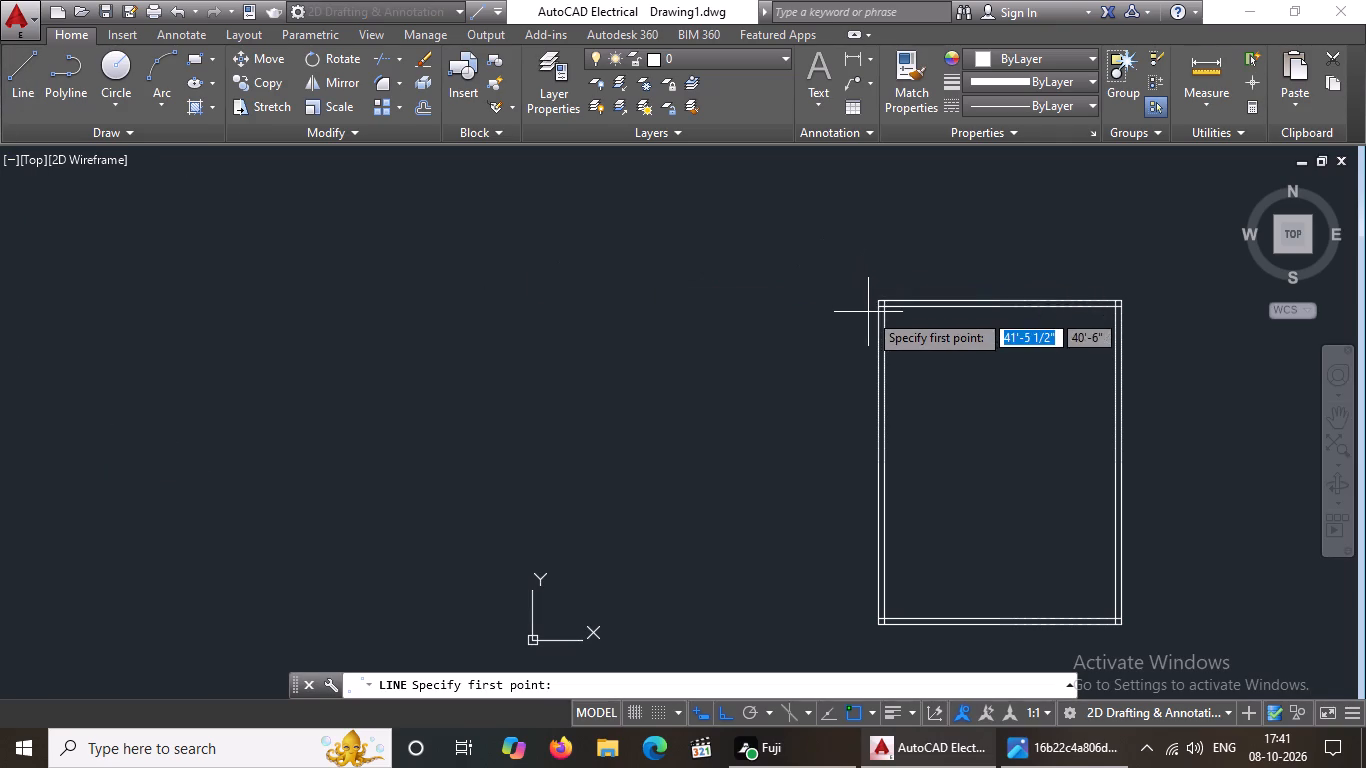
scroll(868, 312, "up", 1)
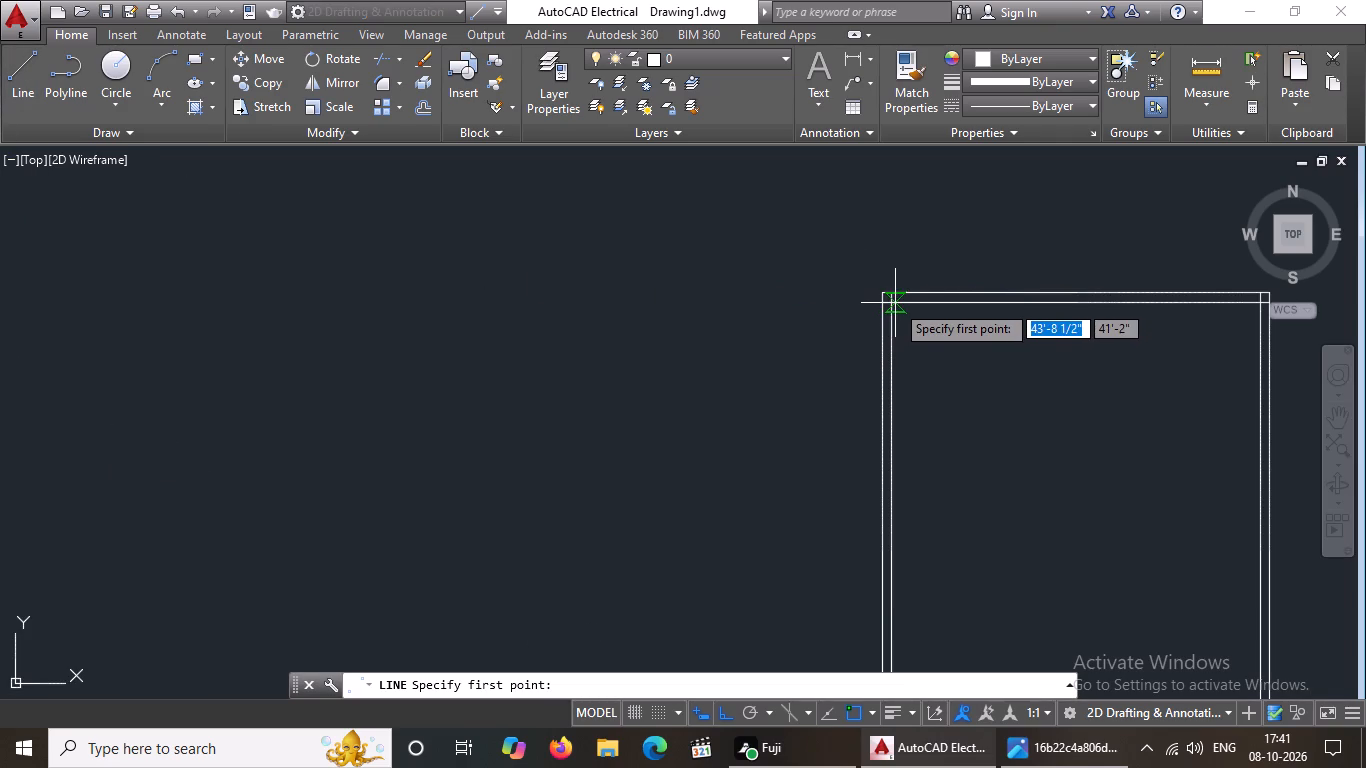
scroll(890, 306, "up", 2)
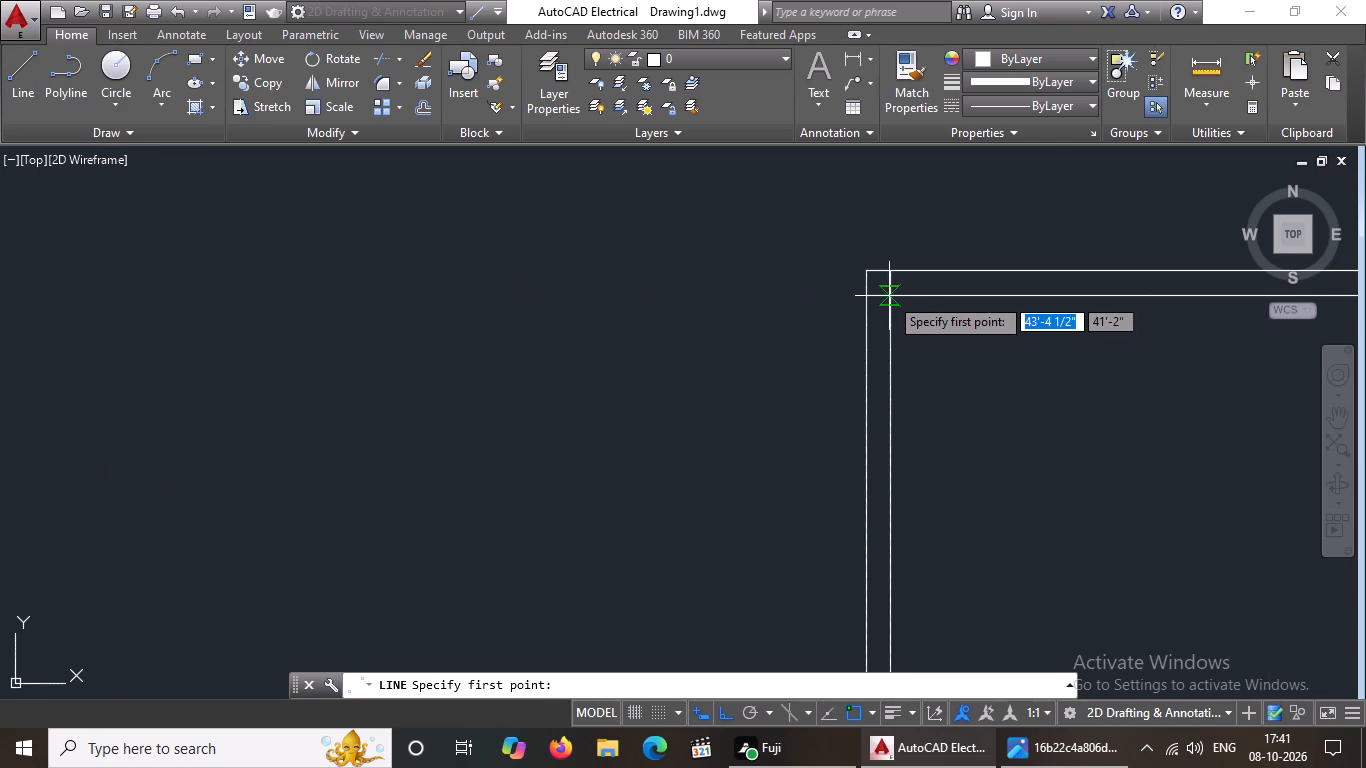
left_click(893, 295)
scroll(1046, 306, "down", 3)
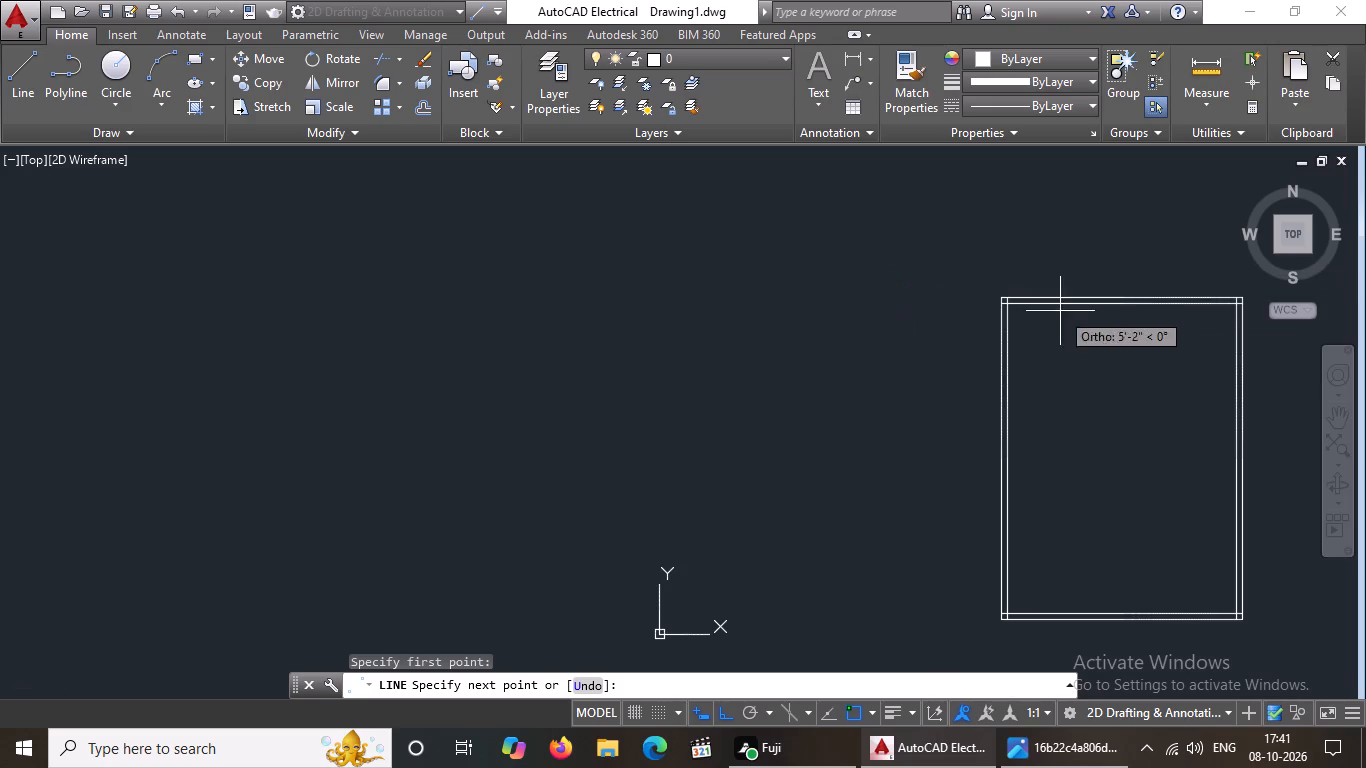
type("14")
key("apostrophe")
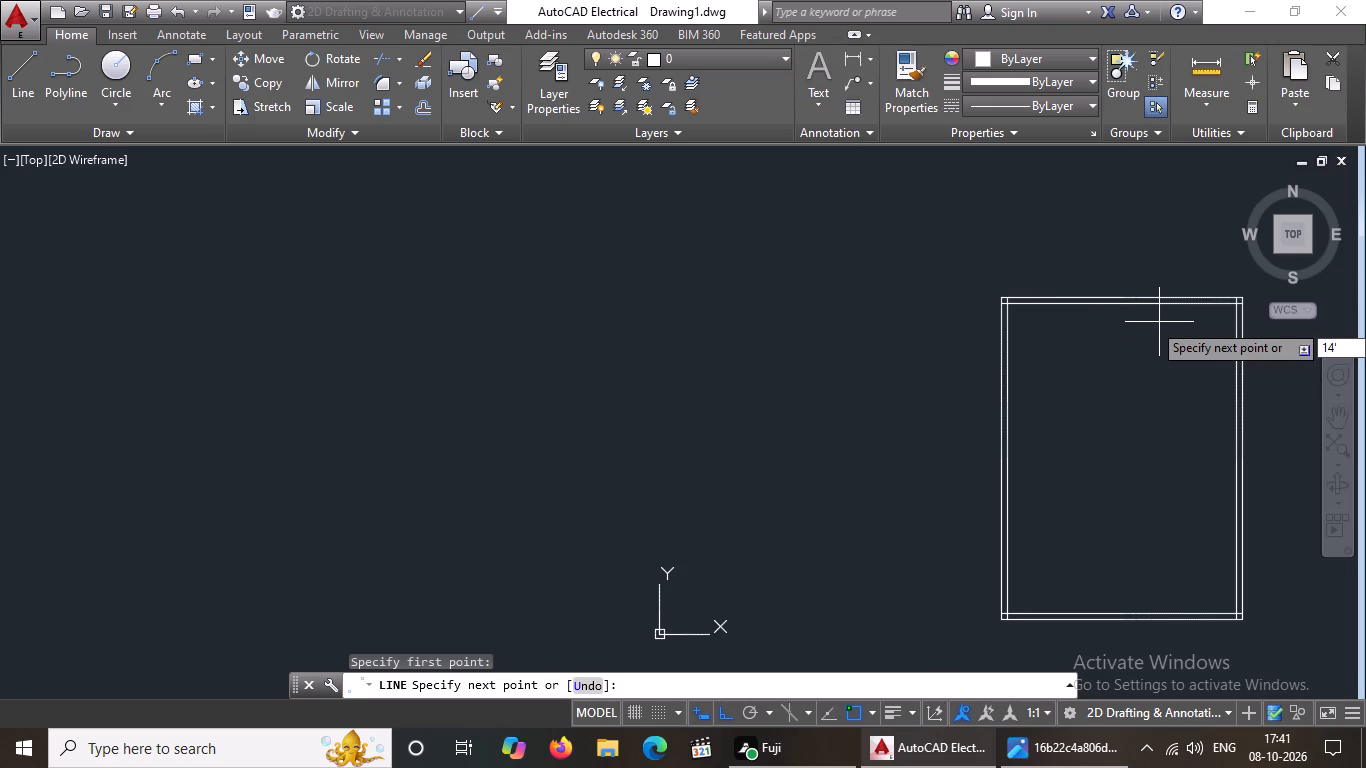
key("Return")
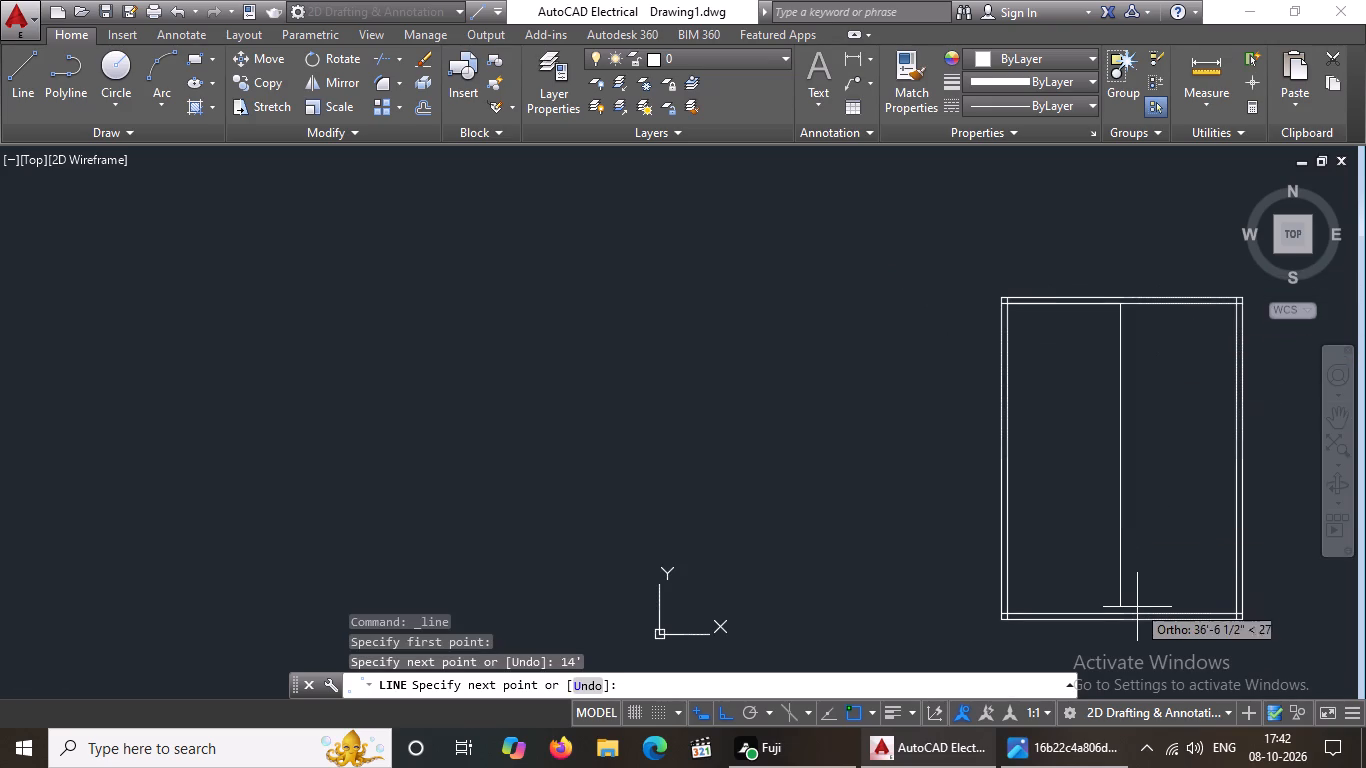
type("10'6")
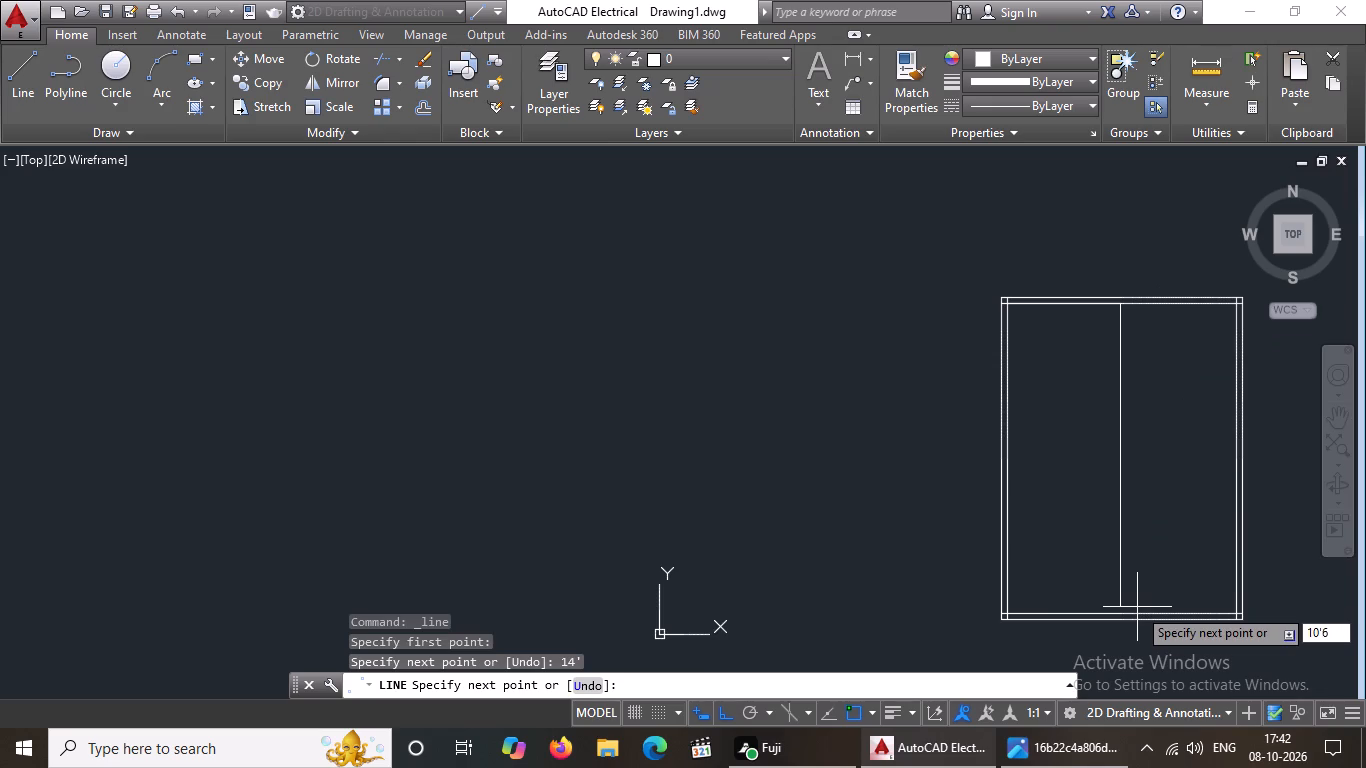
key("shift+quotedbl")
key("Return")
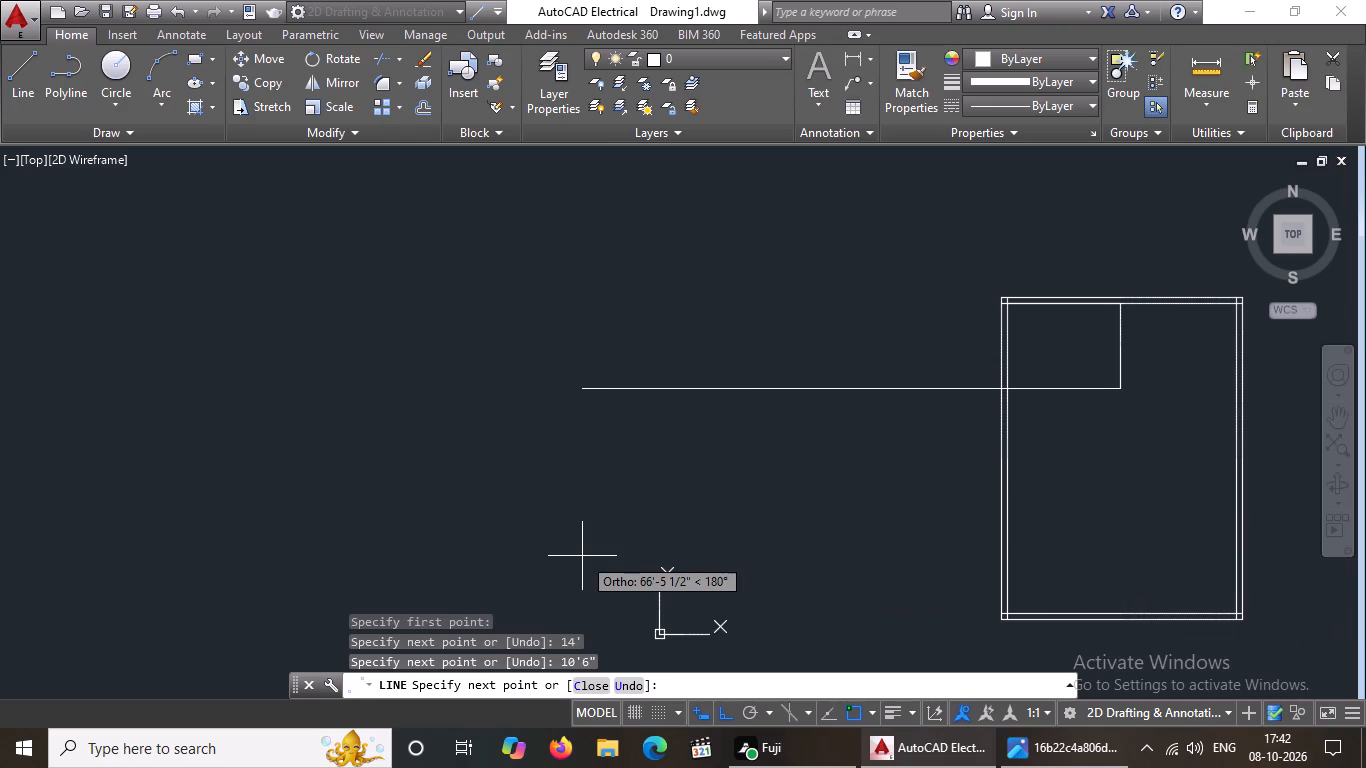
type("14'")
key("Return")
key("Return")
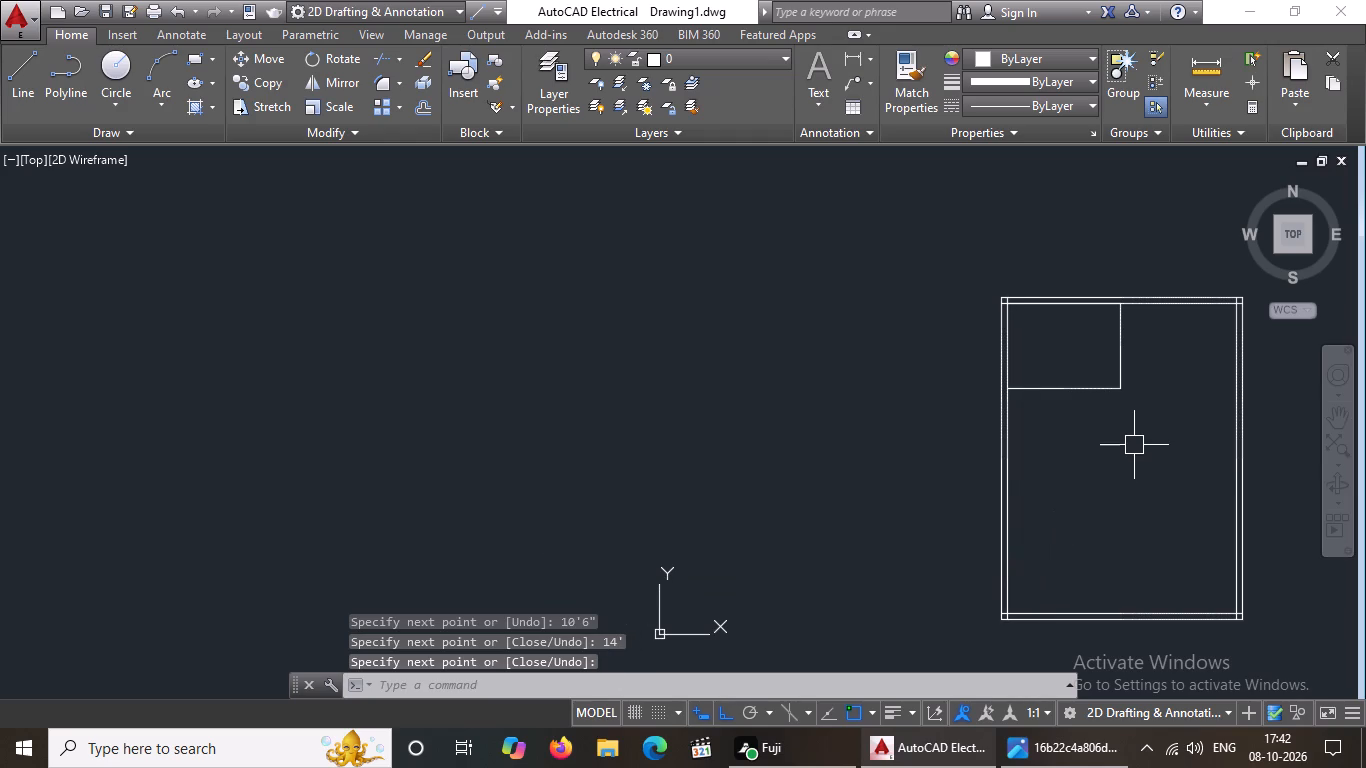
Offset the northwest room's south line downward and its east line outward by 6" for the partition walls.
scroll(1148, 452, "up", 1)
scroll(1148, 452, "down", 2)
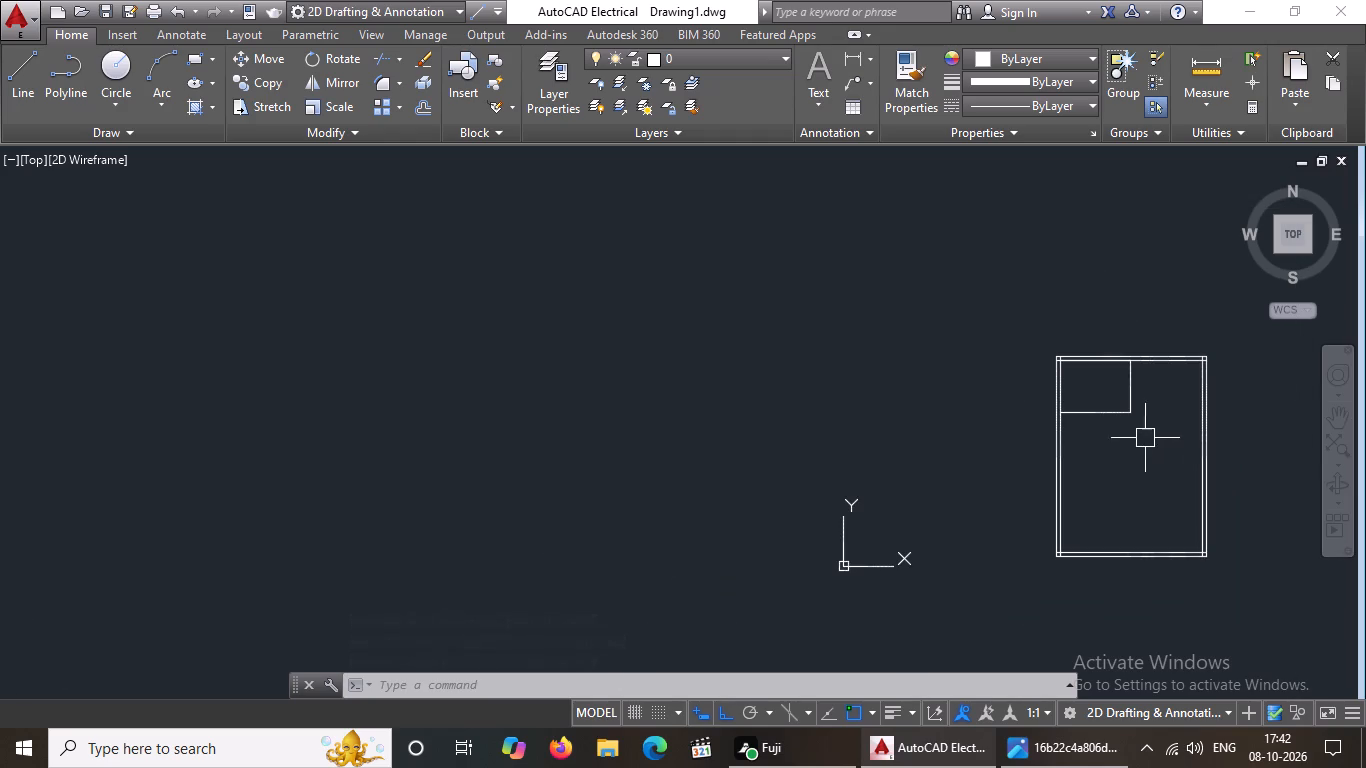
scroll(1153, 405, "up", 2)
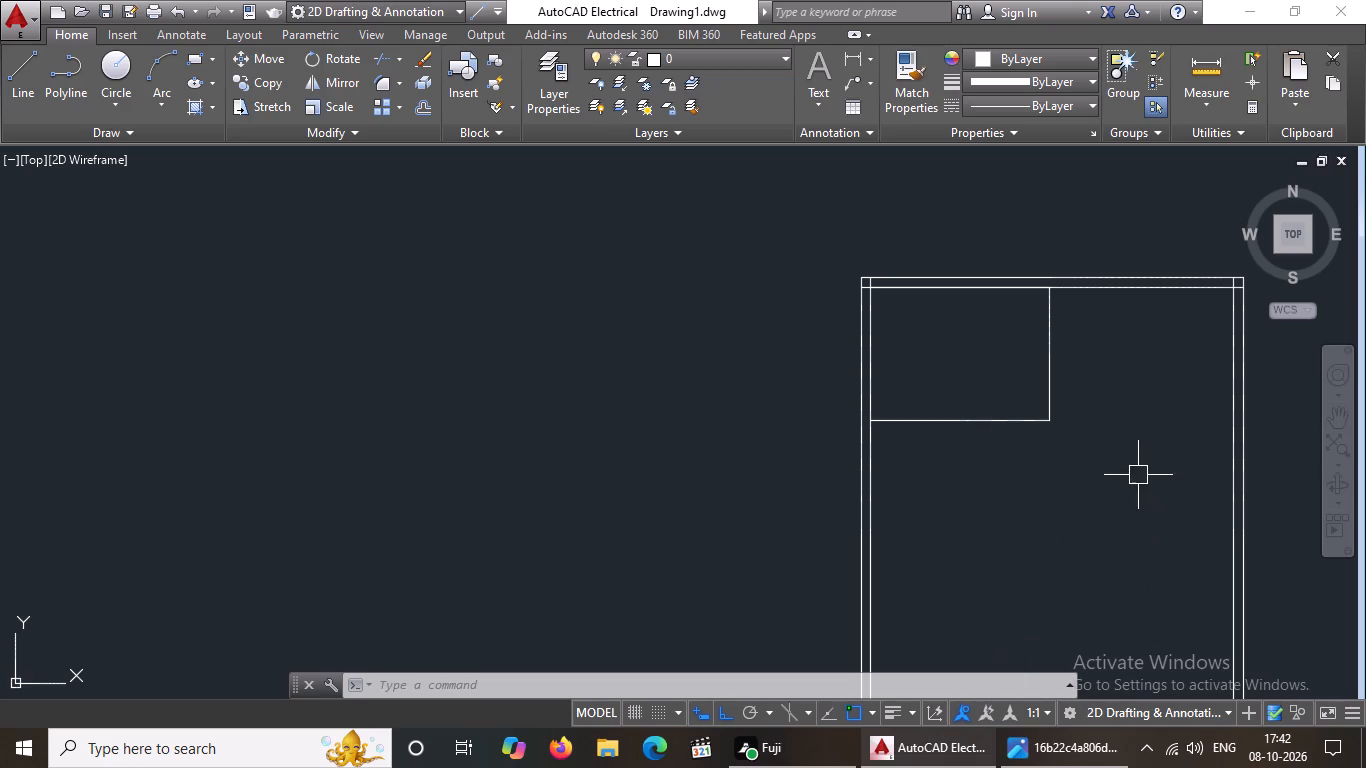
key("Escape")
key("o")
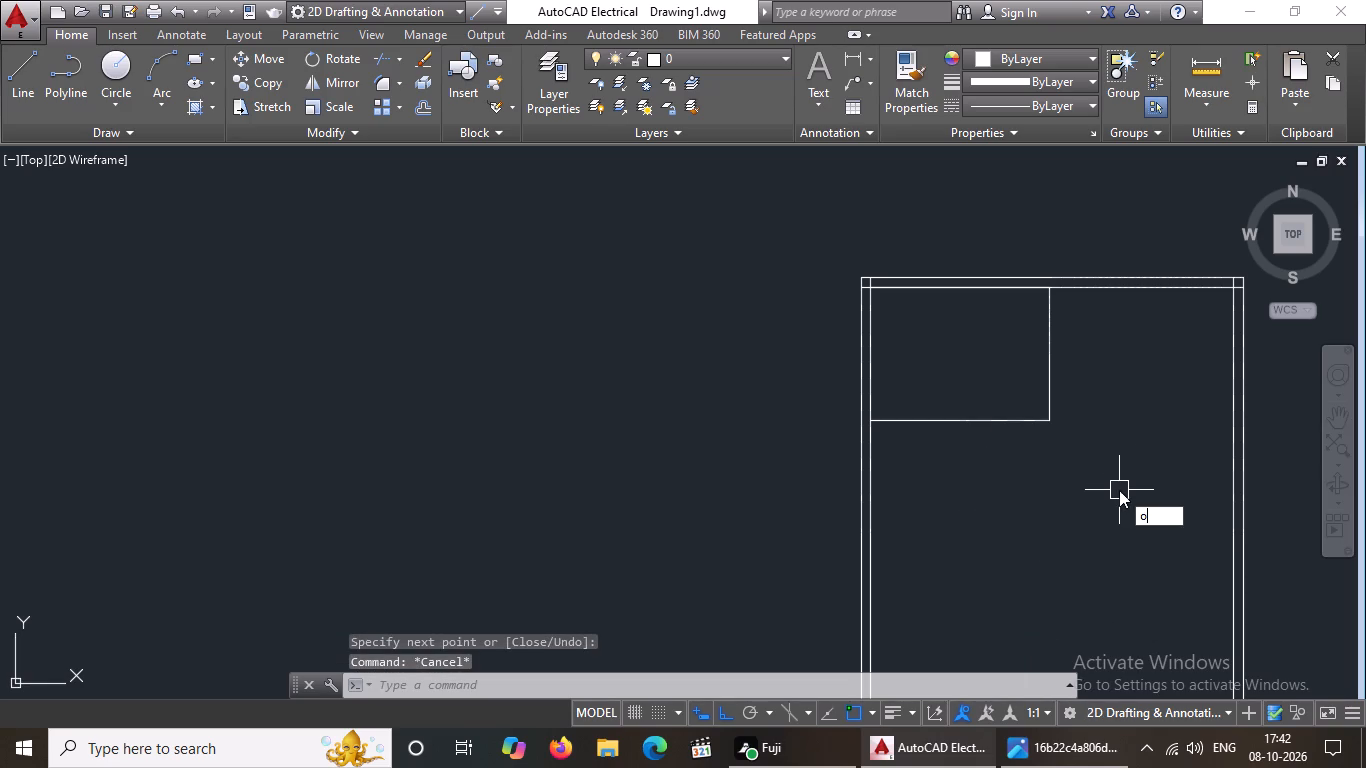
key("Return")
type("6\"")
key("Return")
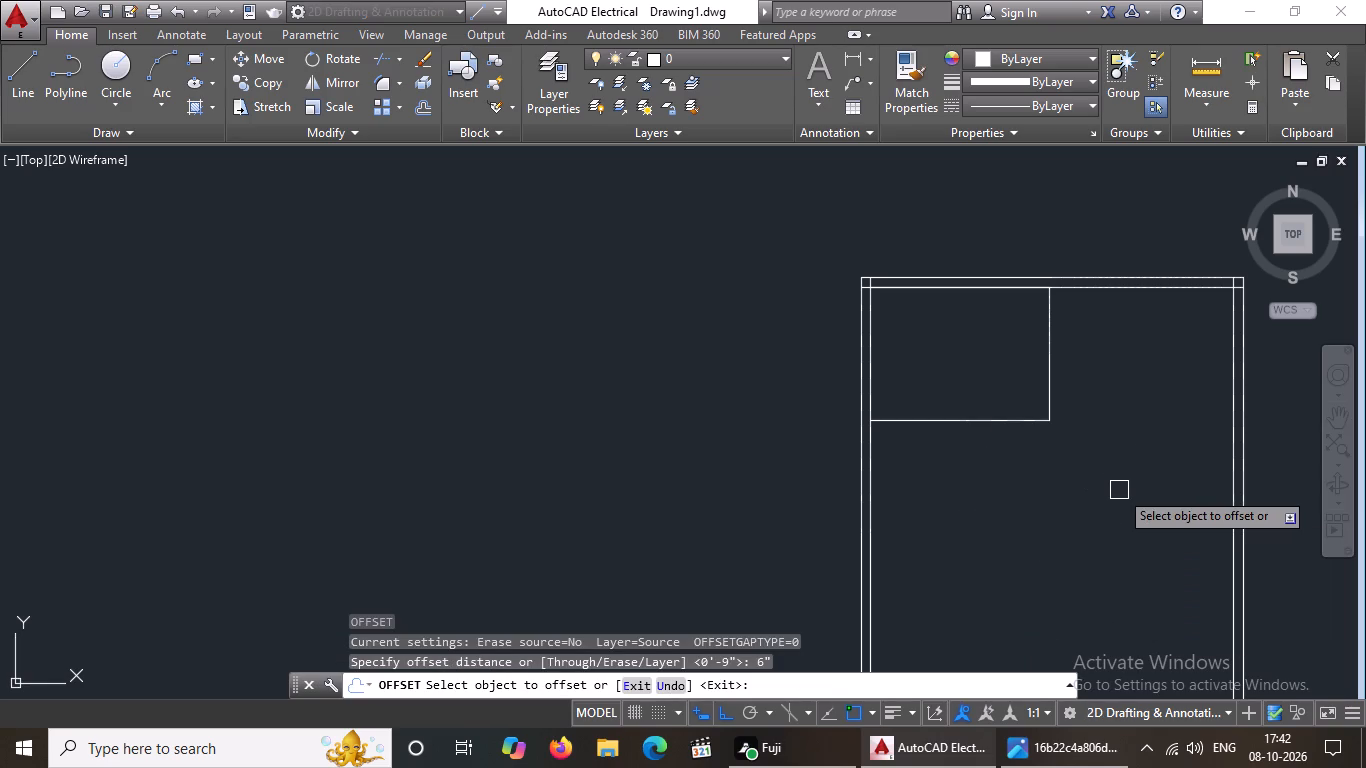
left_click(986, 425)
left_click(999, 501)
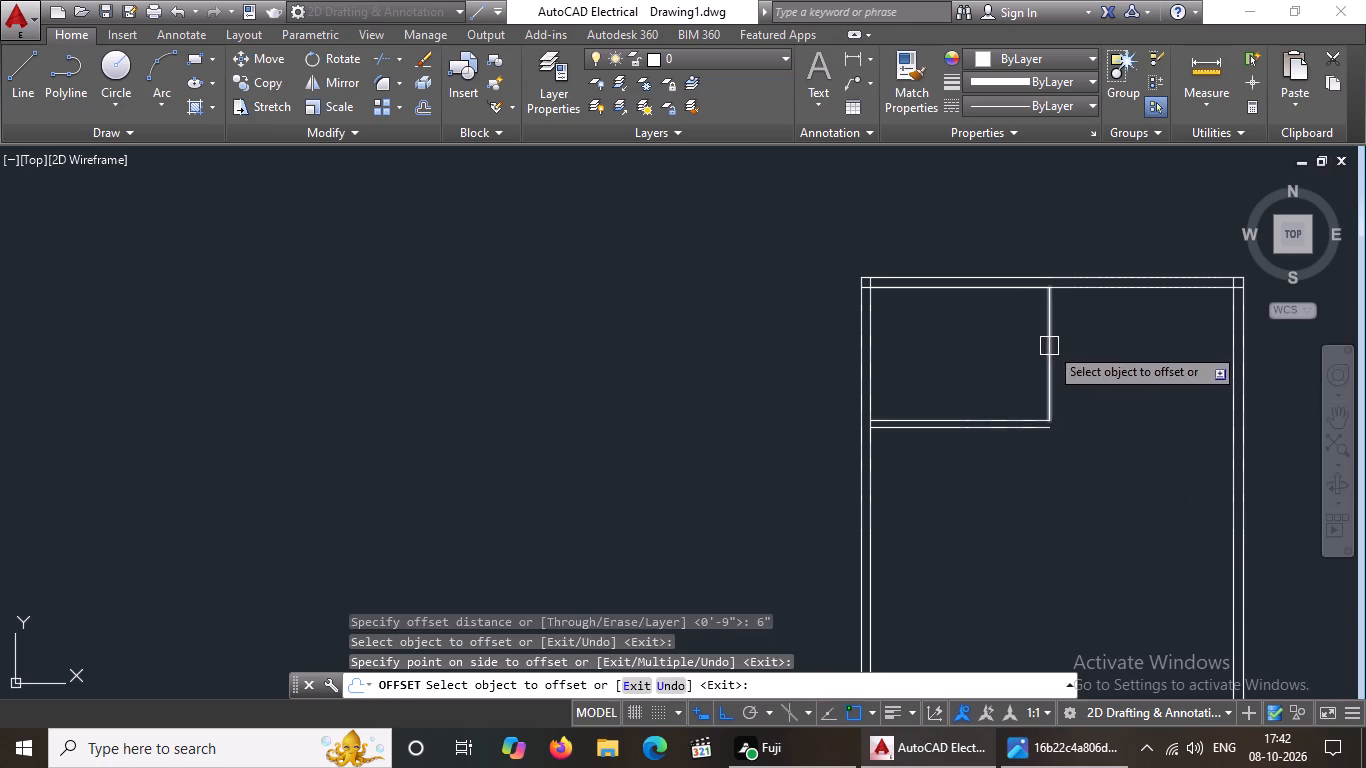
left_click_drag(1047, 350, 1061, 350)
left_click(1100, 353)
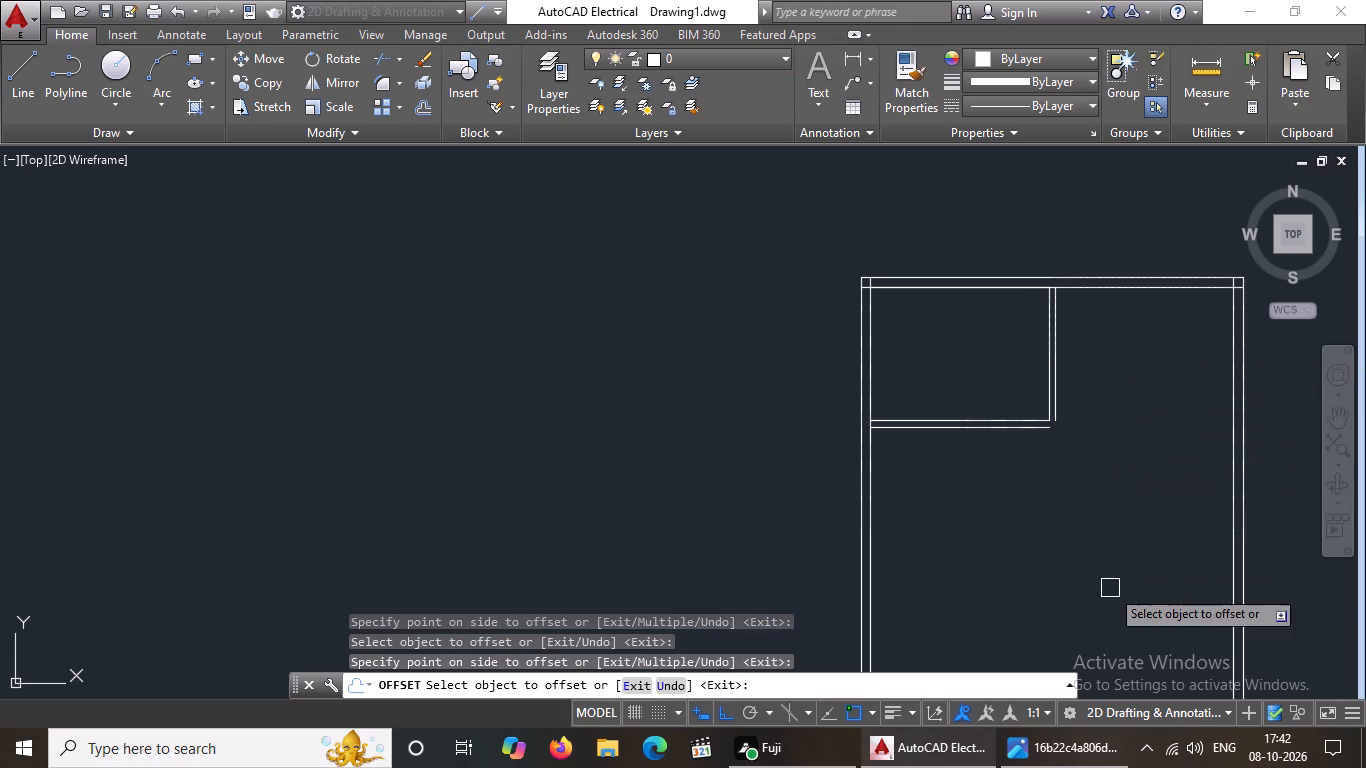
key("Escape")
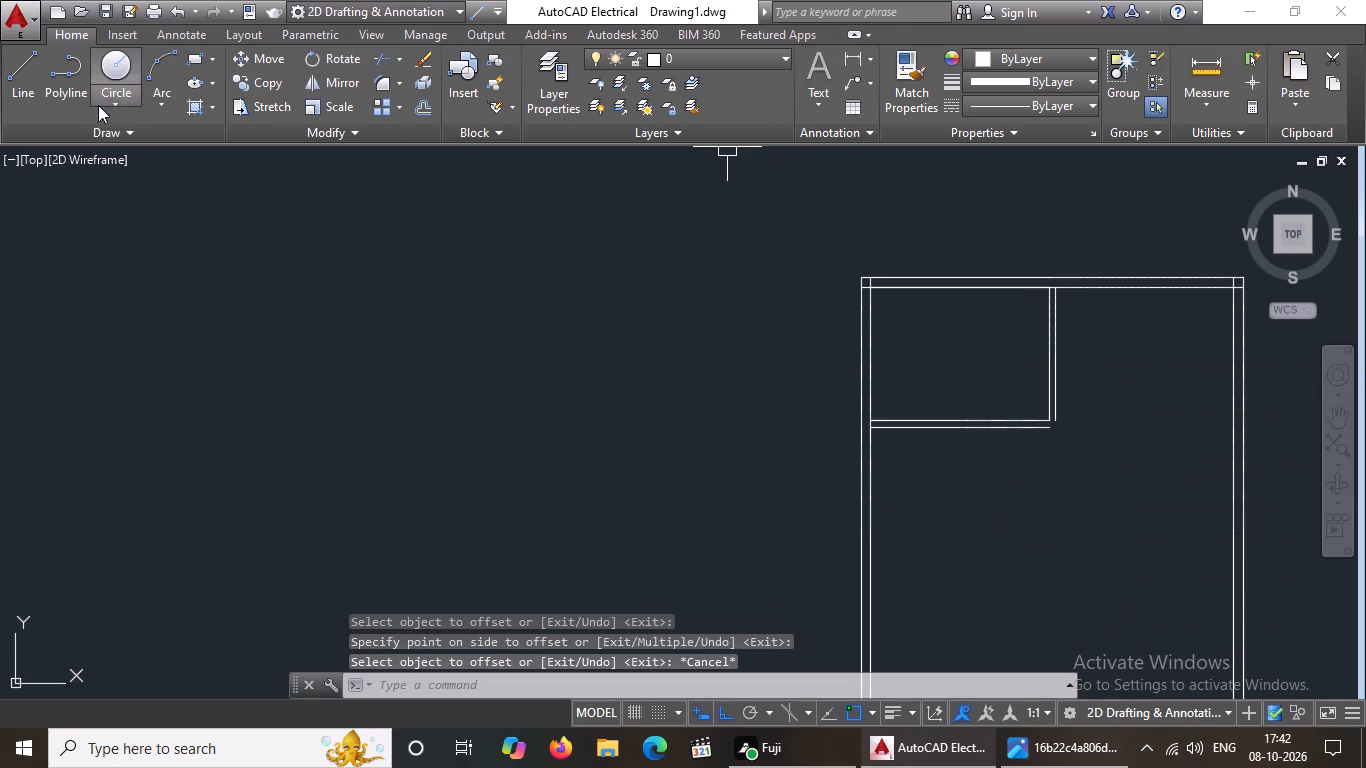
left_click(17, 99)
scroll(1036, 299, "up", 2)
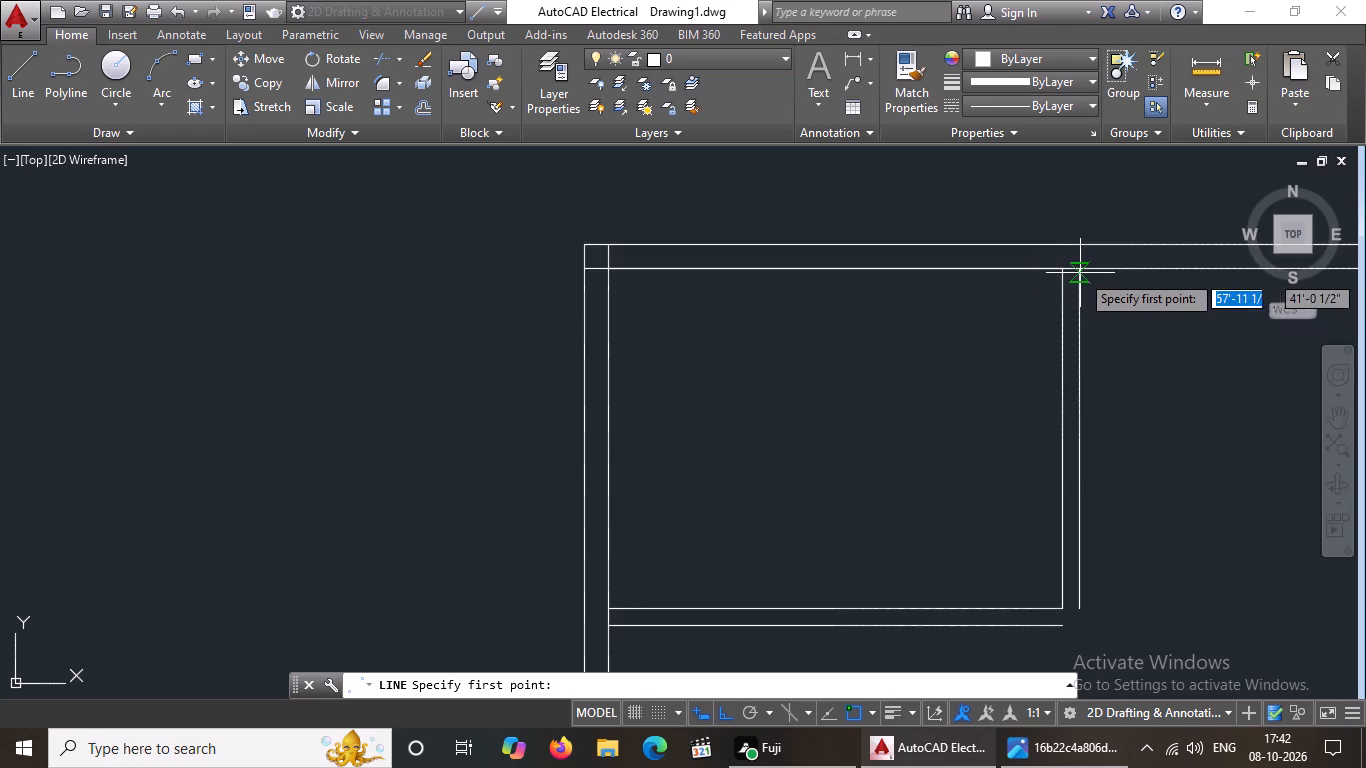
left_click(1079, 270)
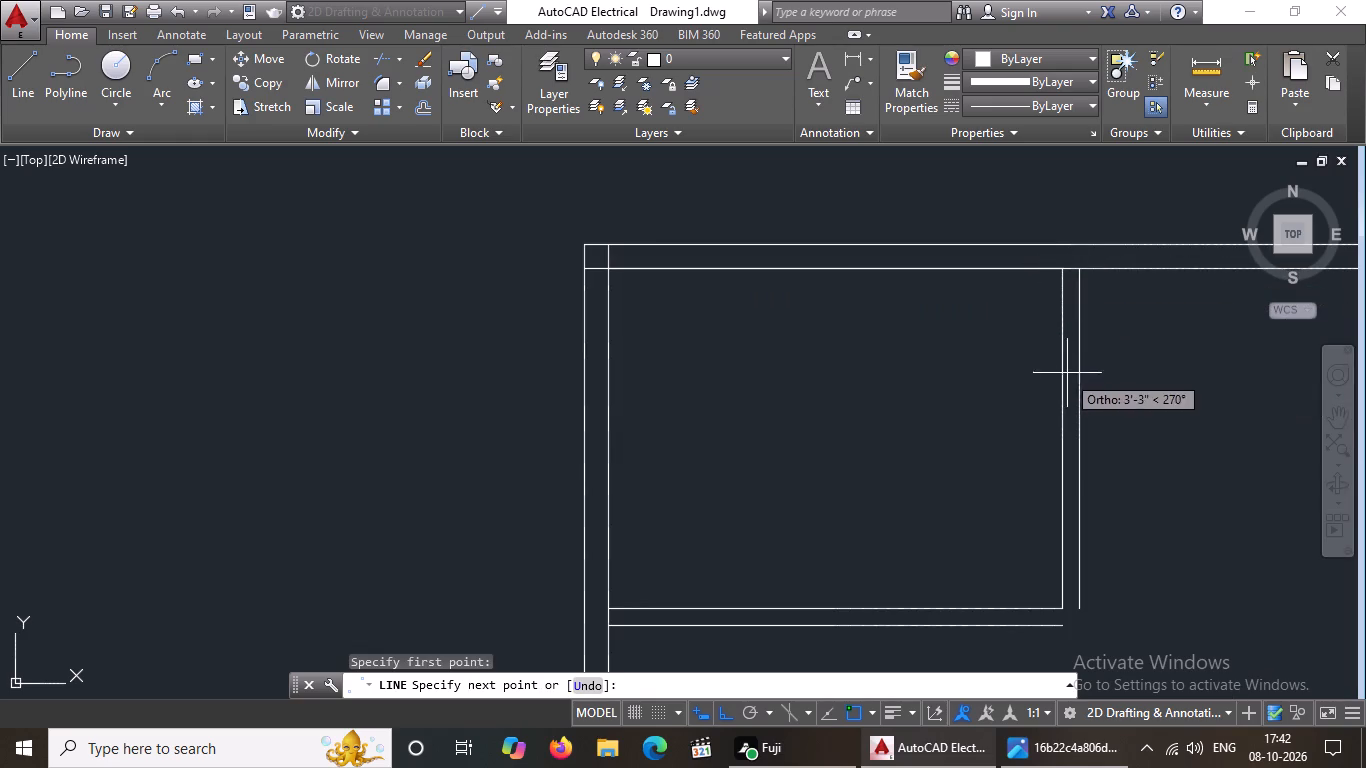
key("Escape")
Start a line where the outer face of the northwest room's east partition meets the inner north wall line.
left_click(31, 90)
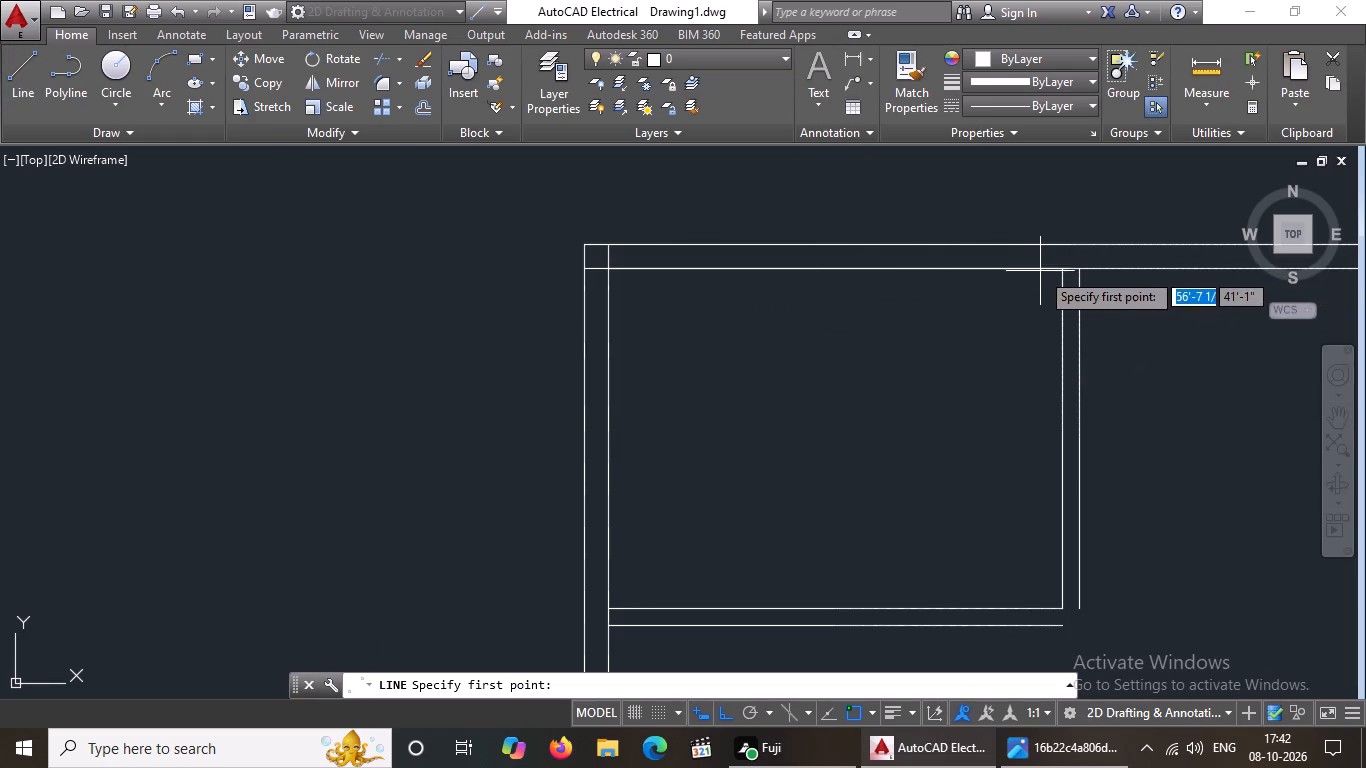
left_click(1081, 267)
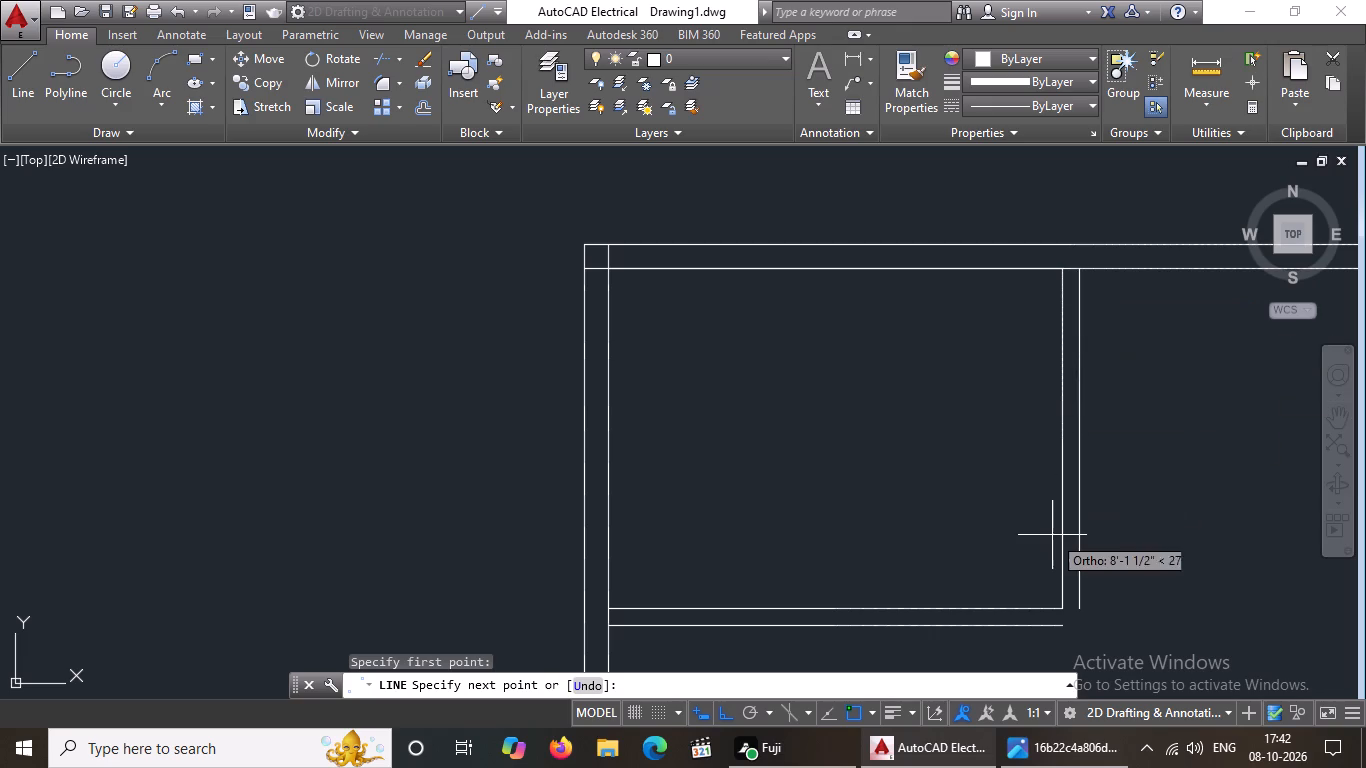
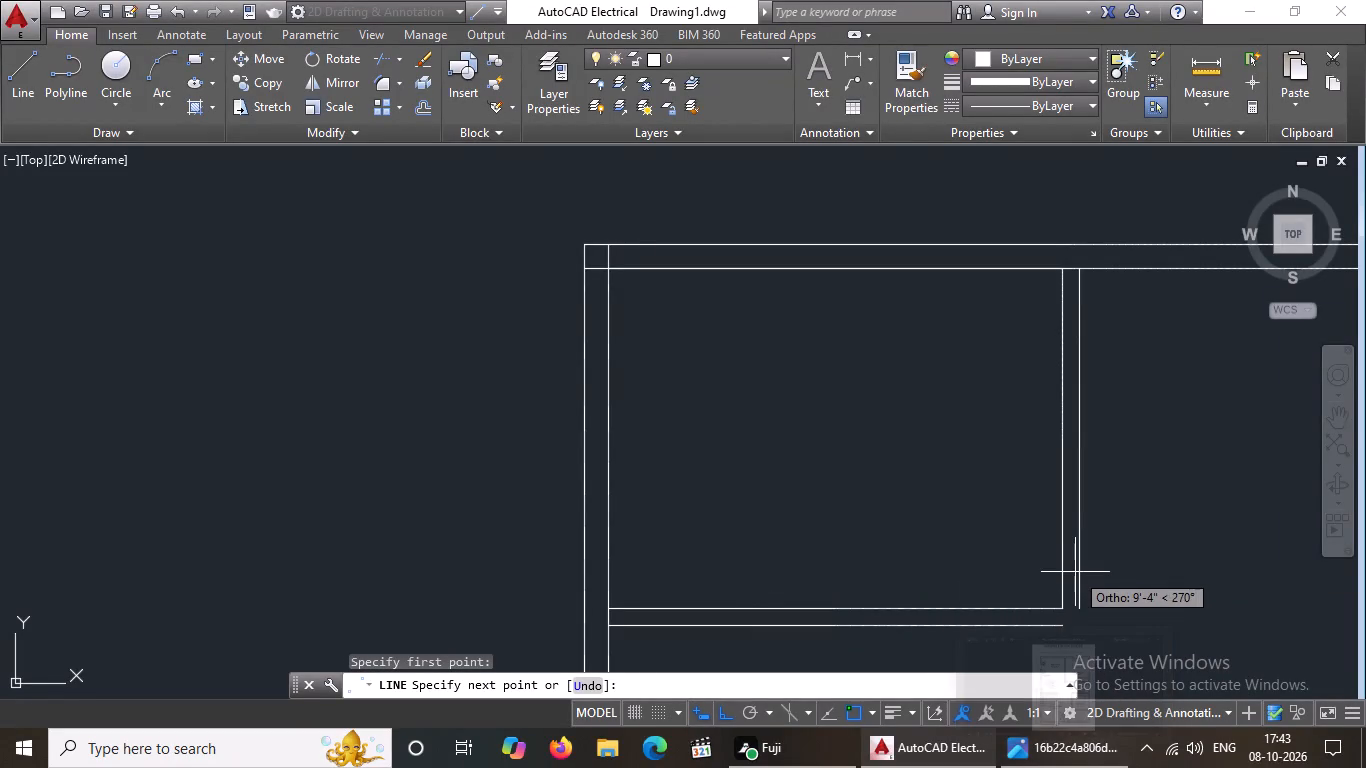
Continue the line from the inner north wall 14'6" south and 14' east to enclose the northeast room.
scroll(1075, 568, "down", 1)
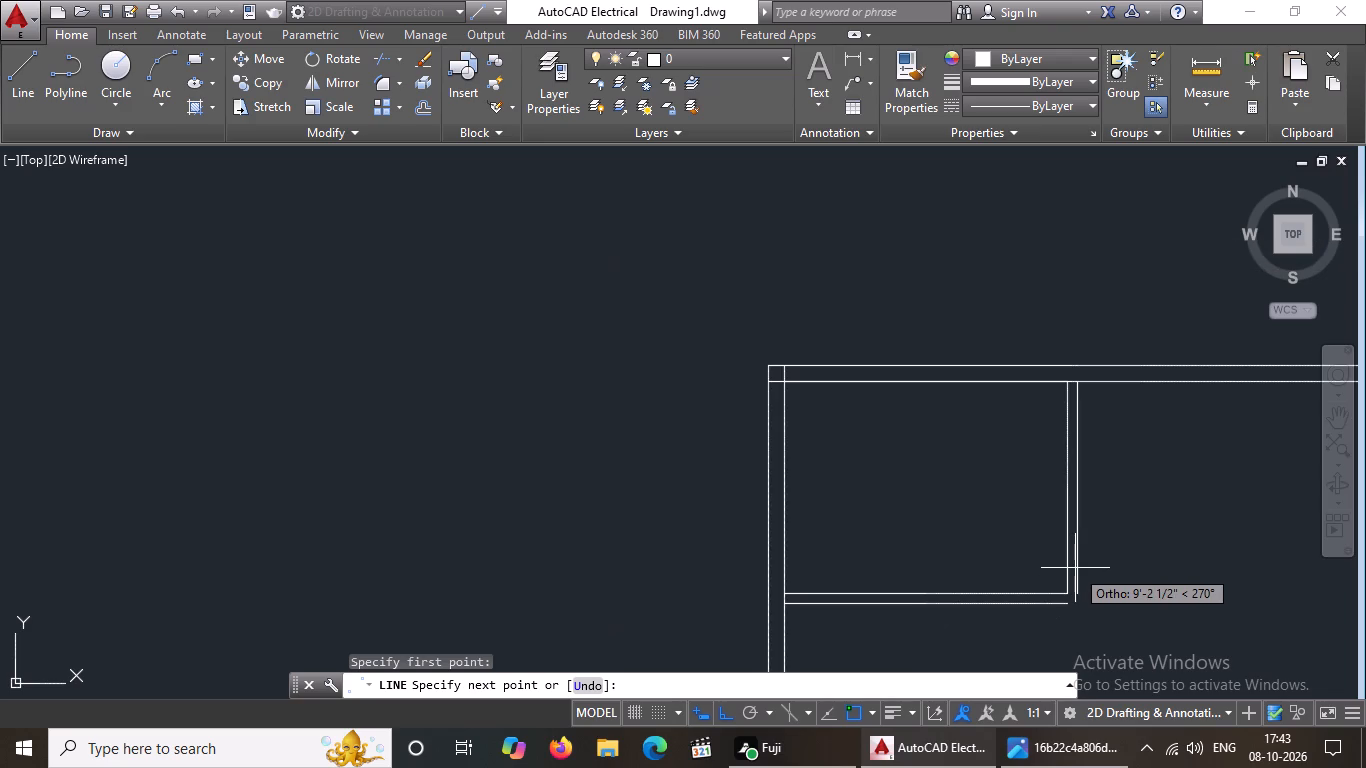
scroll(1081, 549, "down", 3)
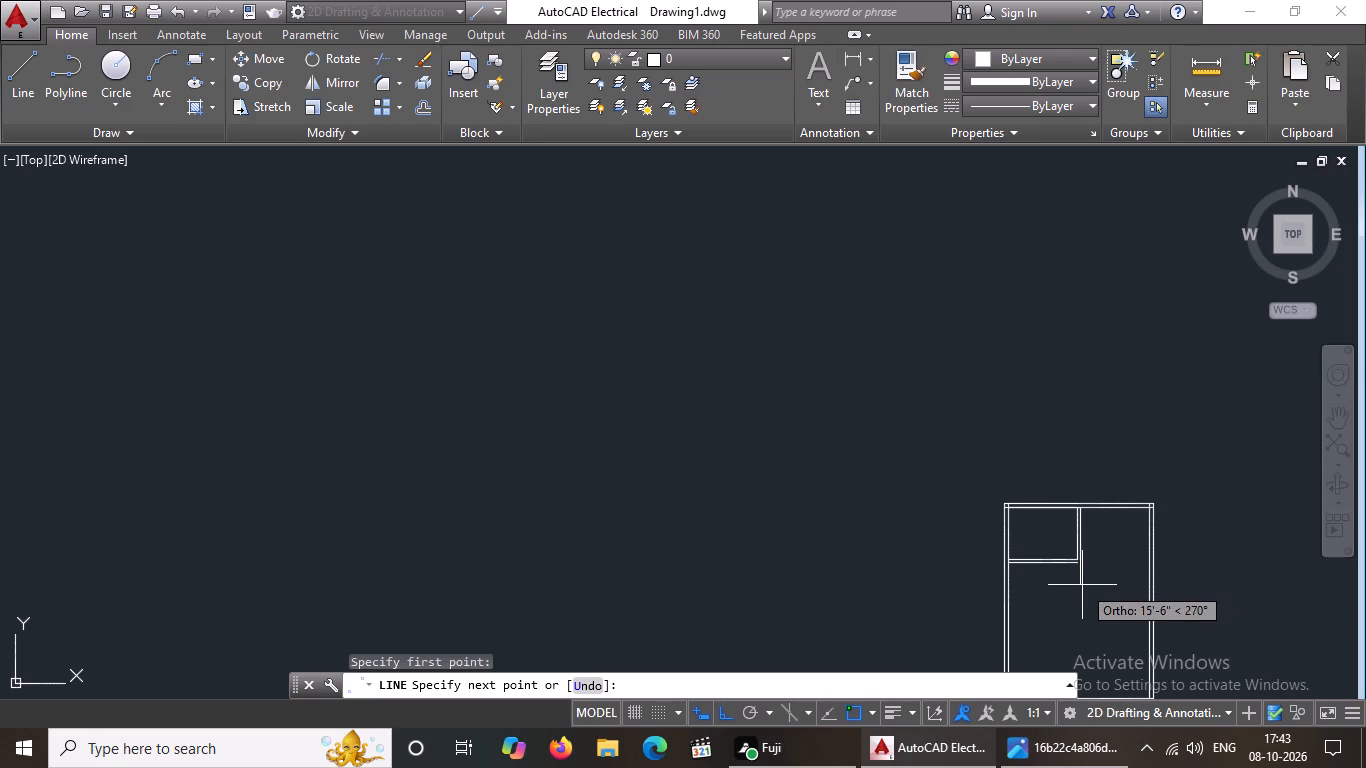
scroll(1079, 536, "up", 2)
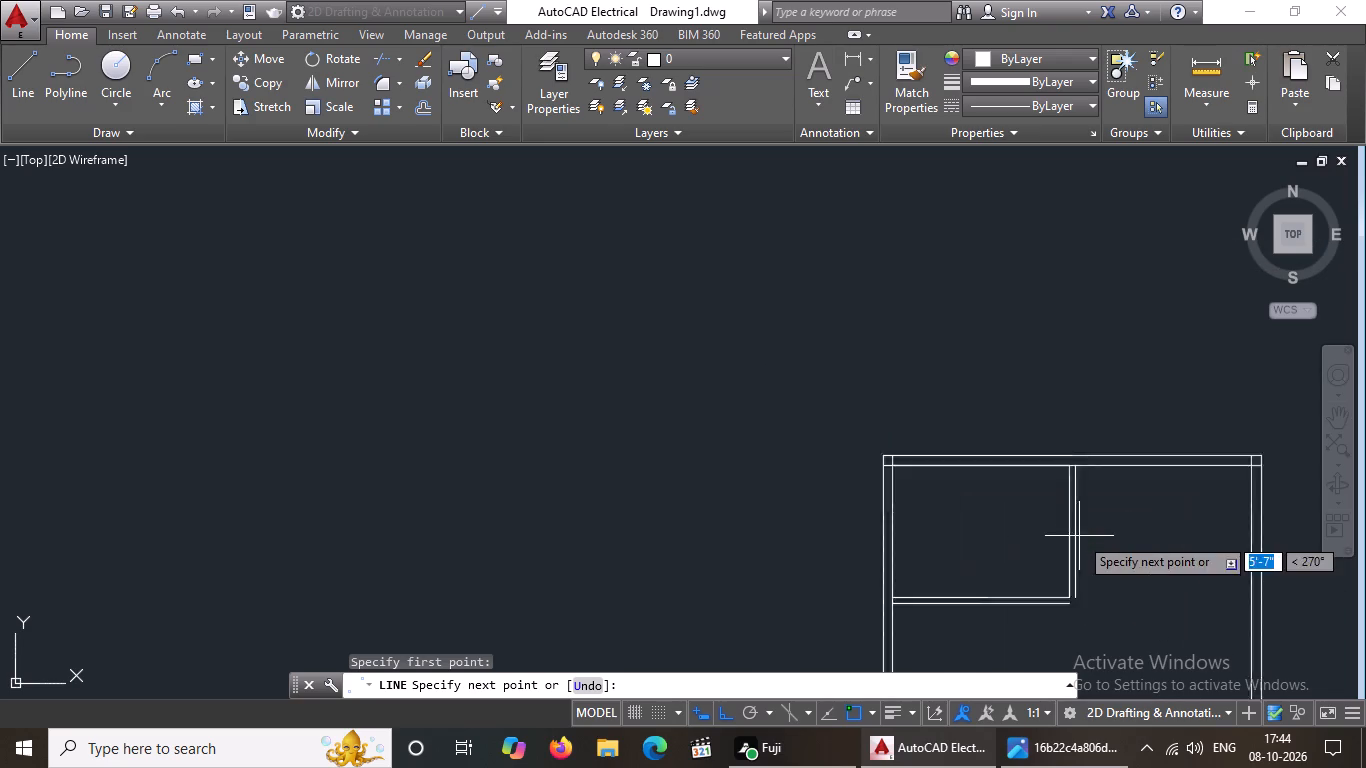
scroll(1079, 536, "up", 1)
scroll(1079, 536, "down", 4)
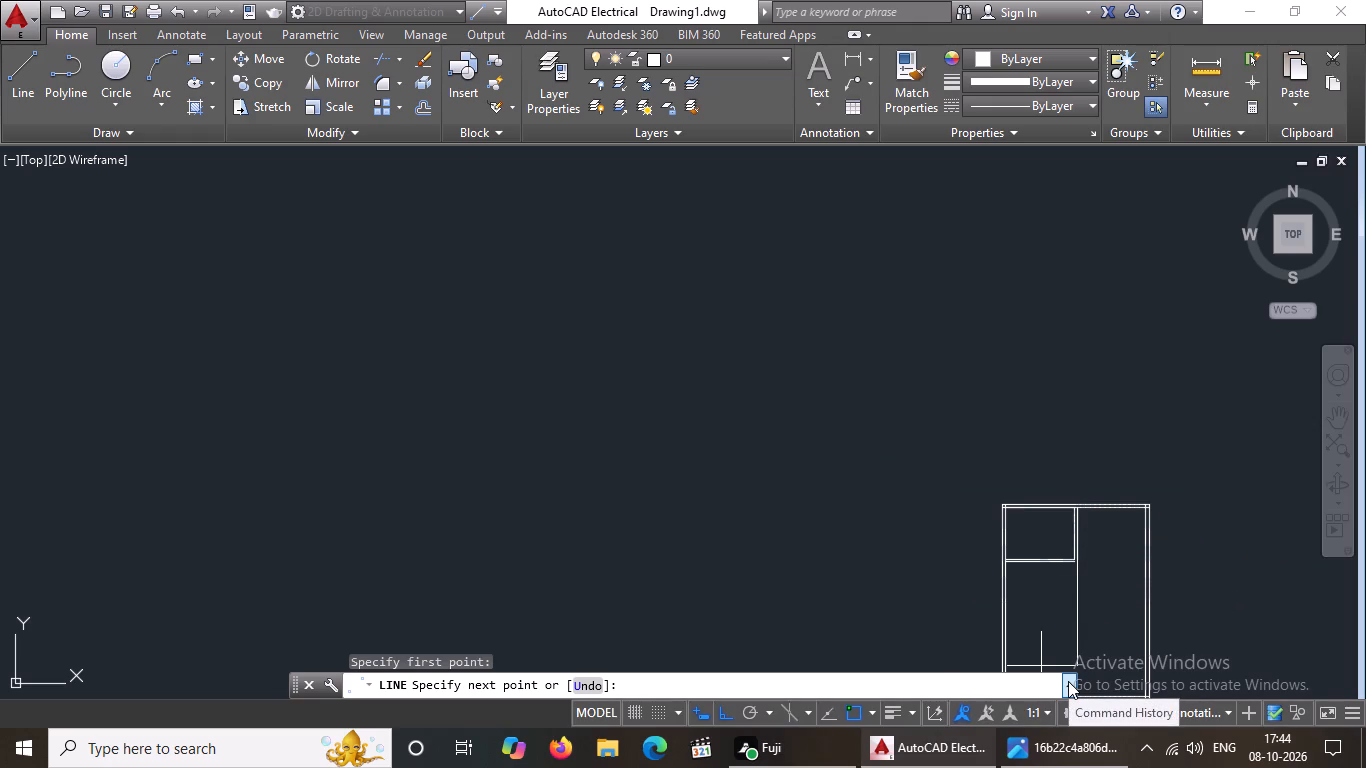
type("14'")
type("6\"")
key("Return")
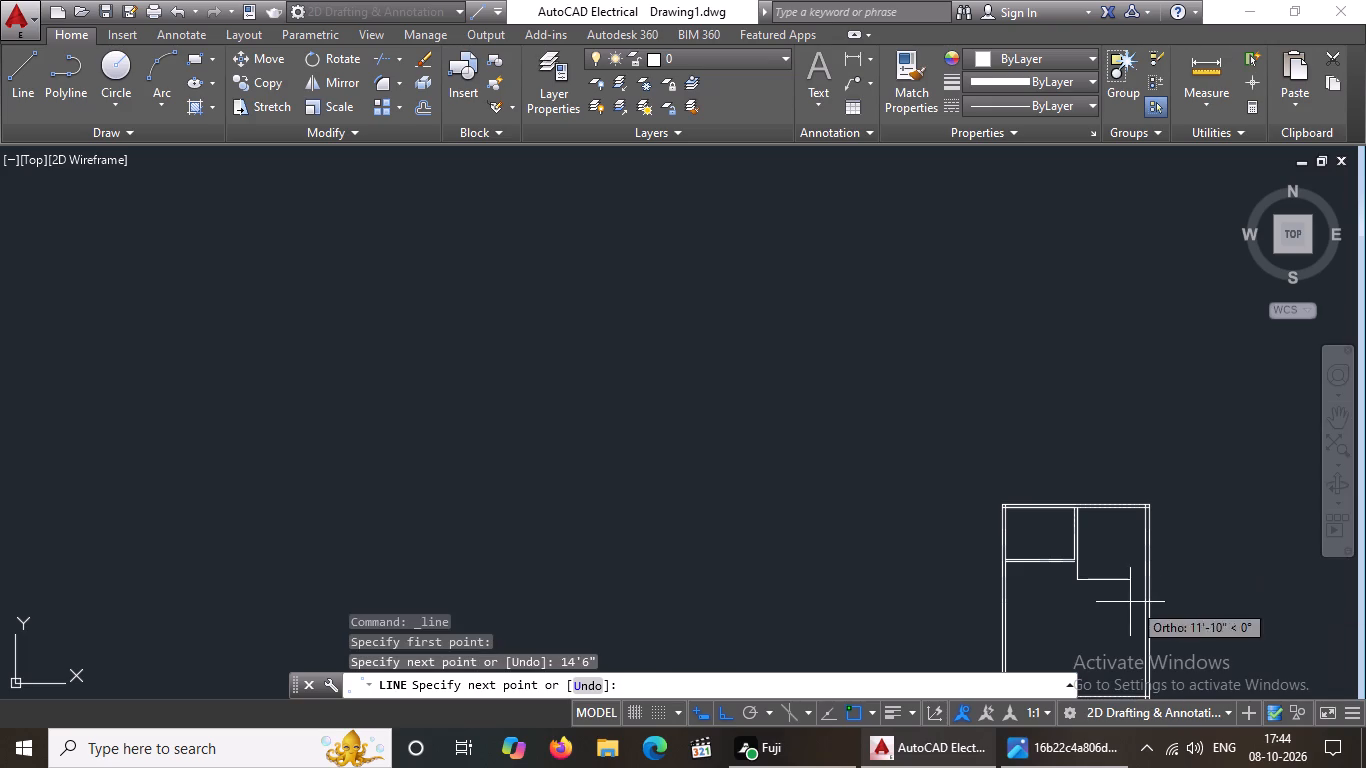
type("14'")
key("Return")
scroll(1167, 555, "up", 2)
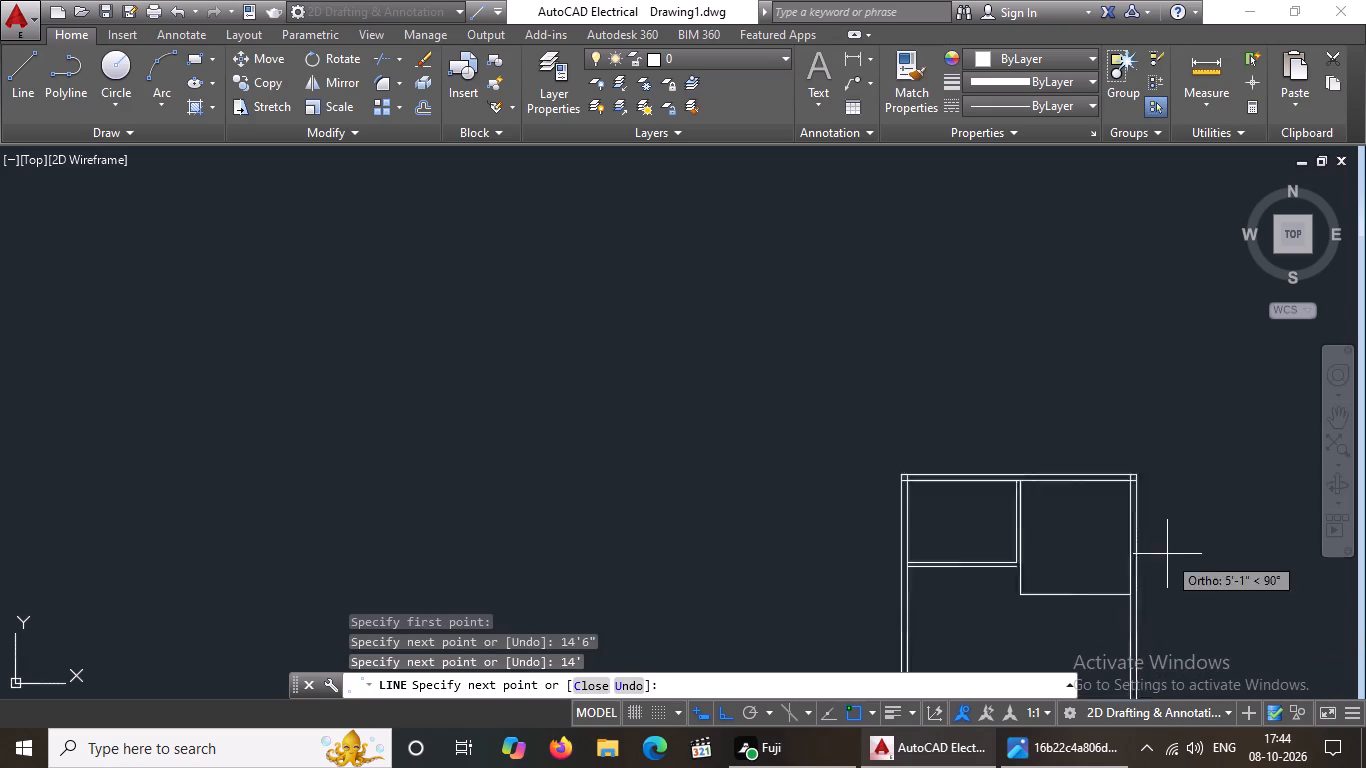
key("Escape")
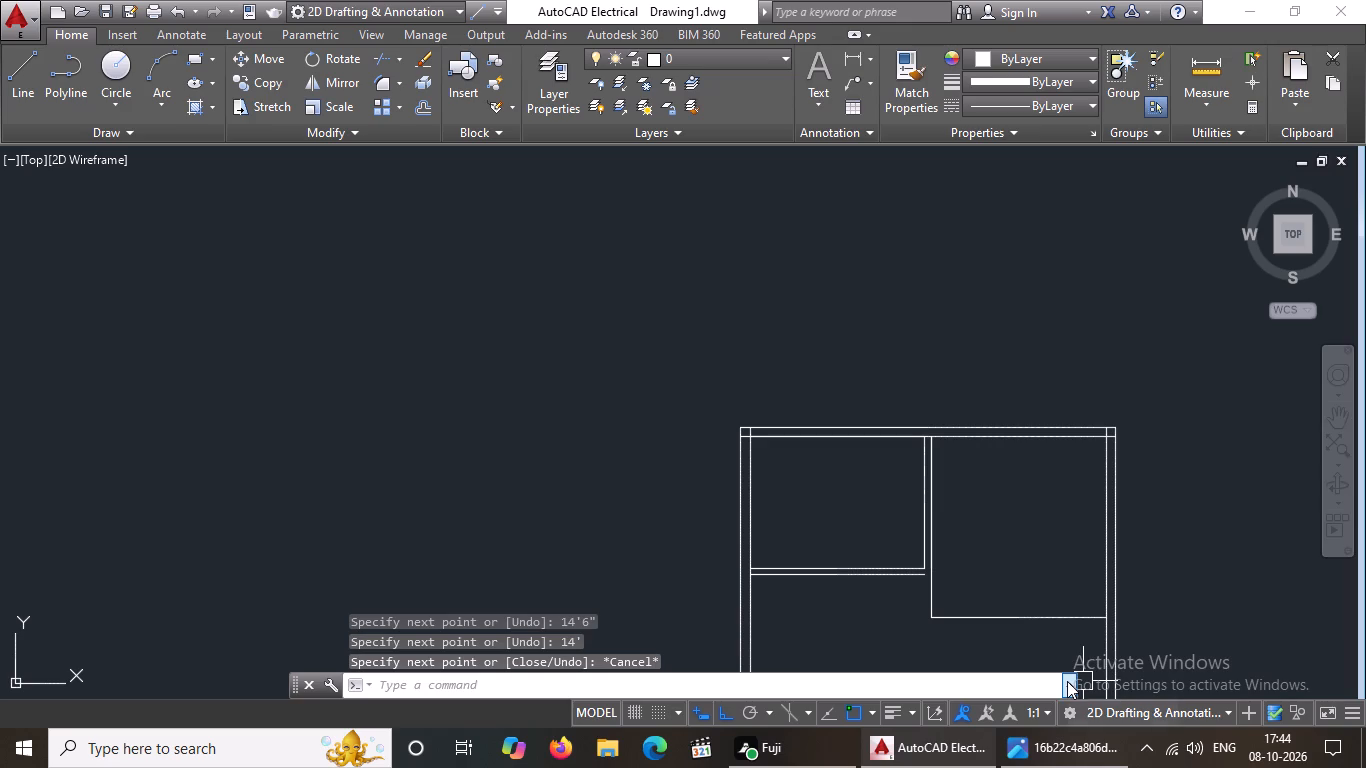
Offset the northeast room's west line to the west and its south line to the south by 6" for the partition walls.
scroll(1030, 629, "down", 1)
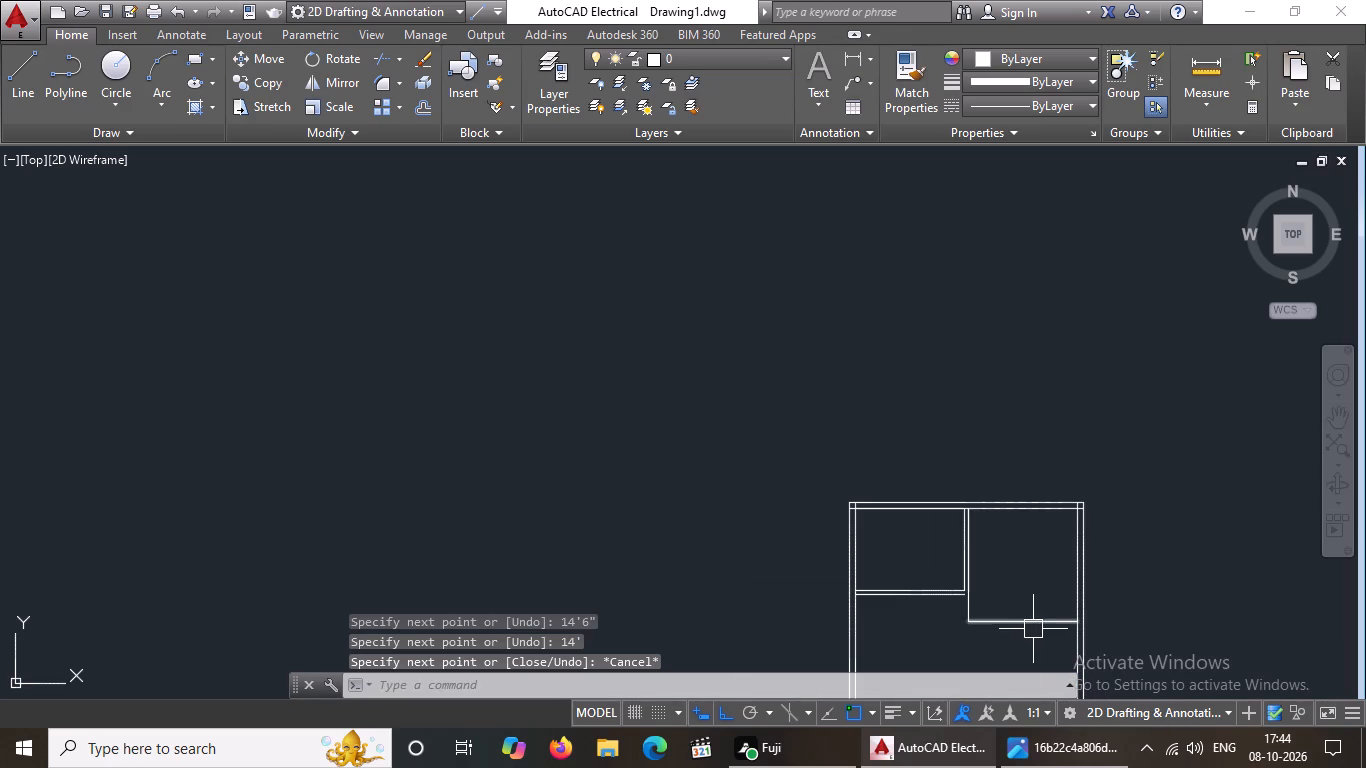
scroll(1033, 649, "up", 2)
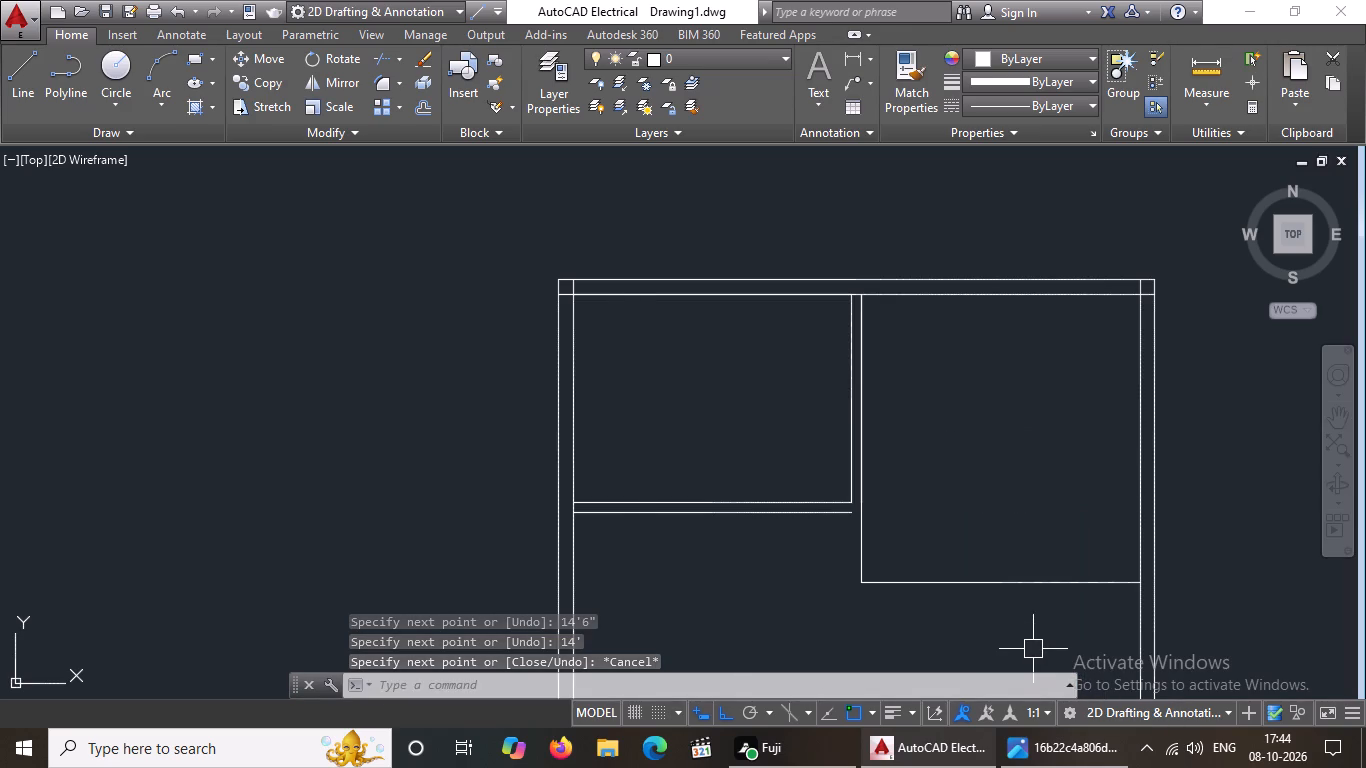
key("Escape")
key("o")
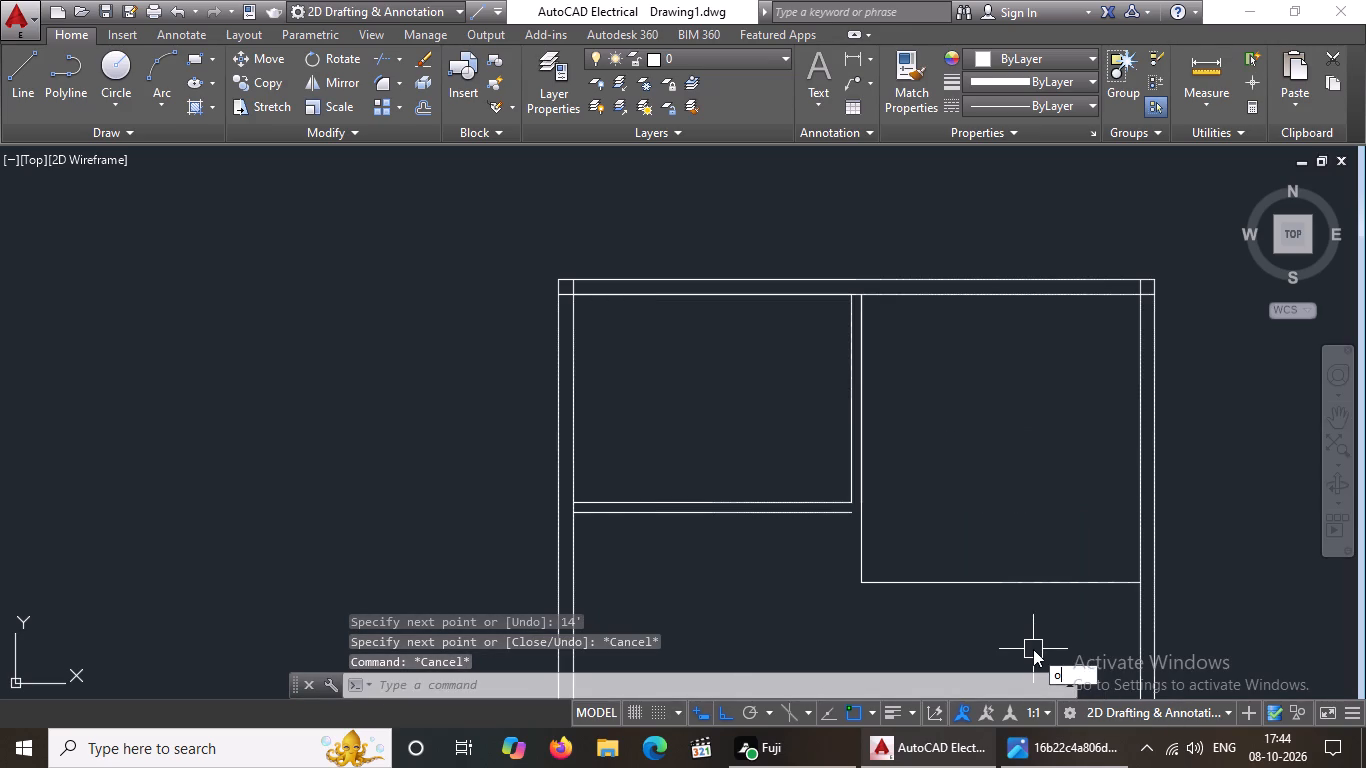
key("Return")
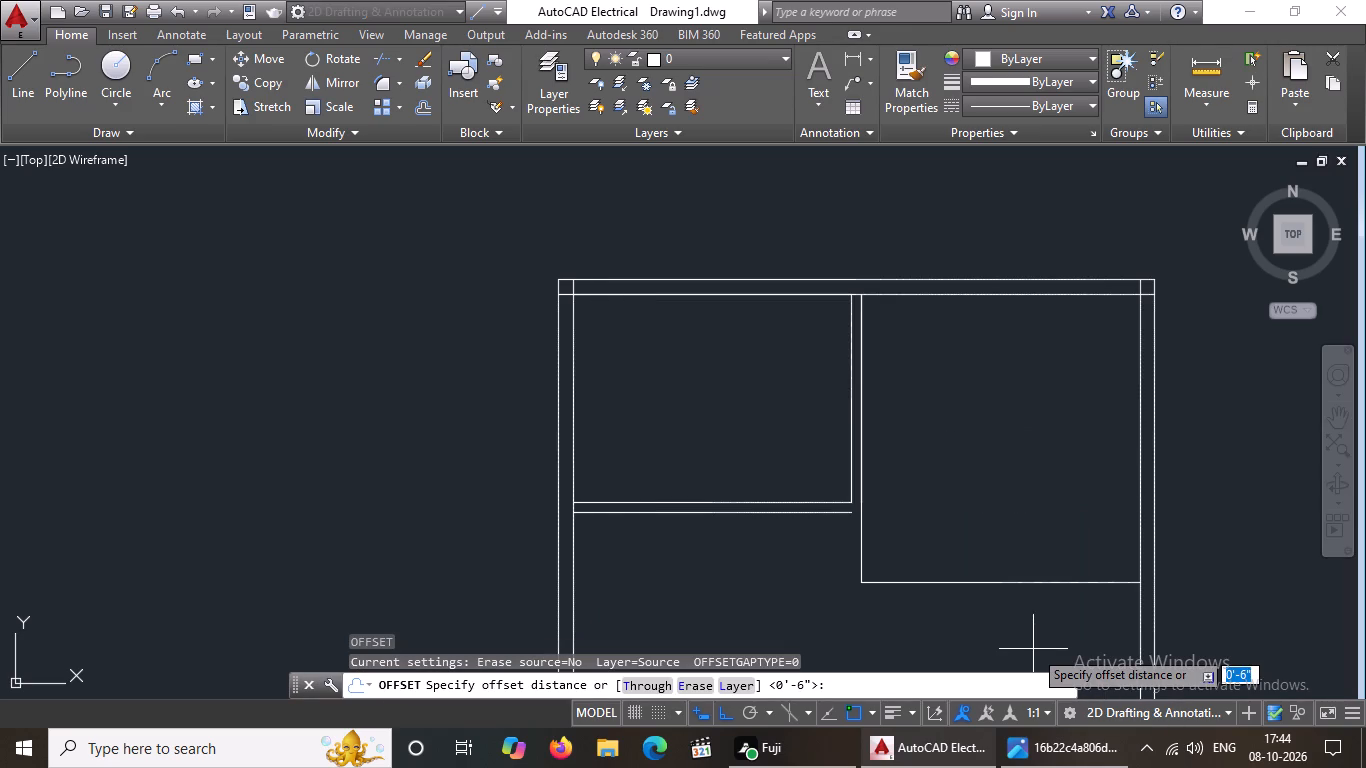
type("6\"")
key("Return")
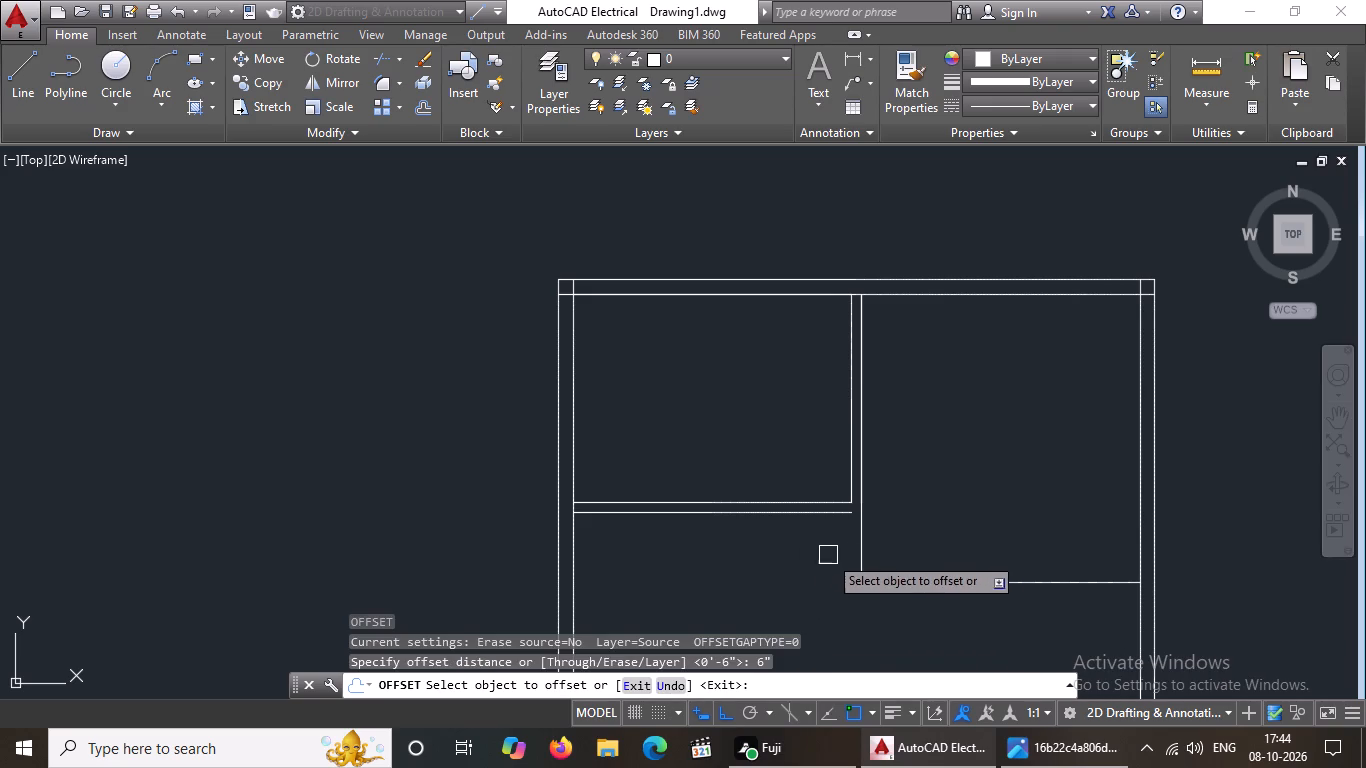
left_click(864, 545)
left_click(823, 553)
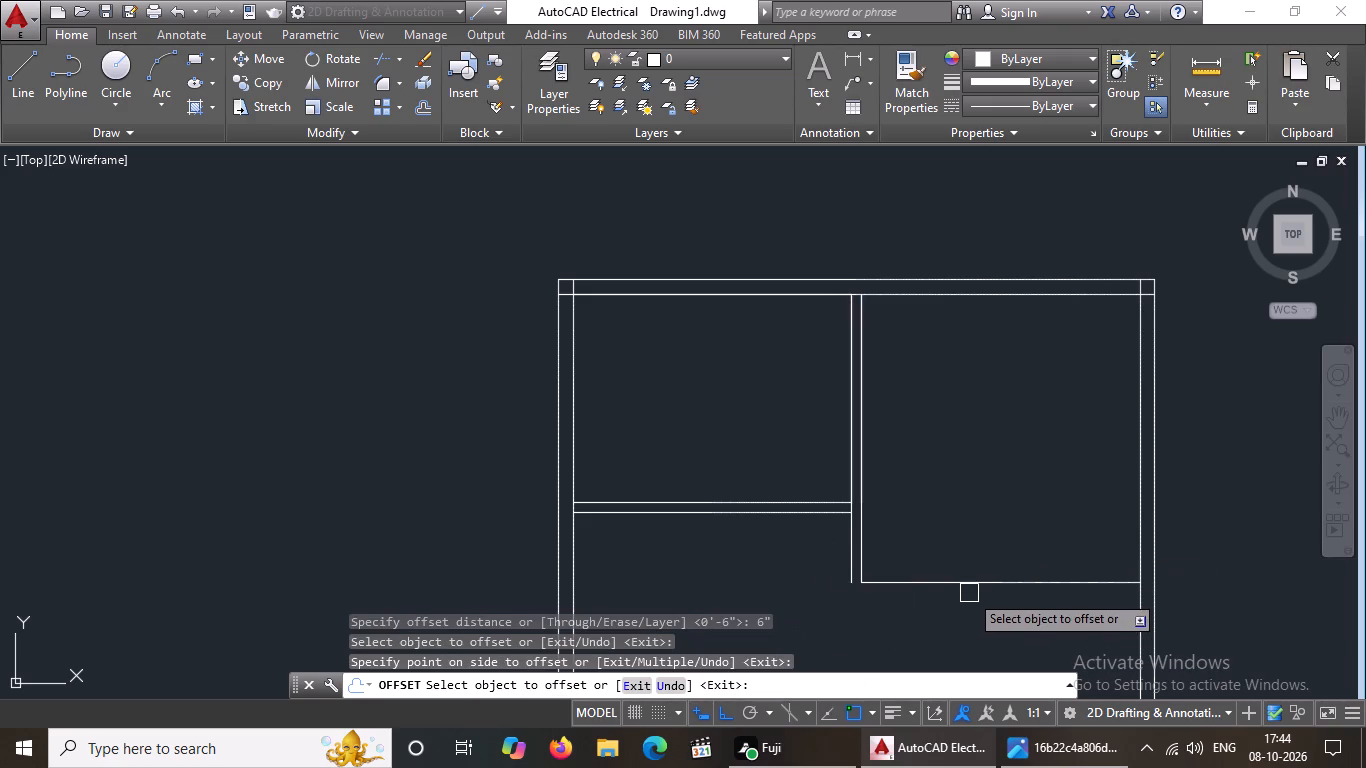
left_click(972, 582)
left_click(976, 639)
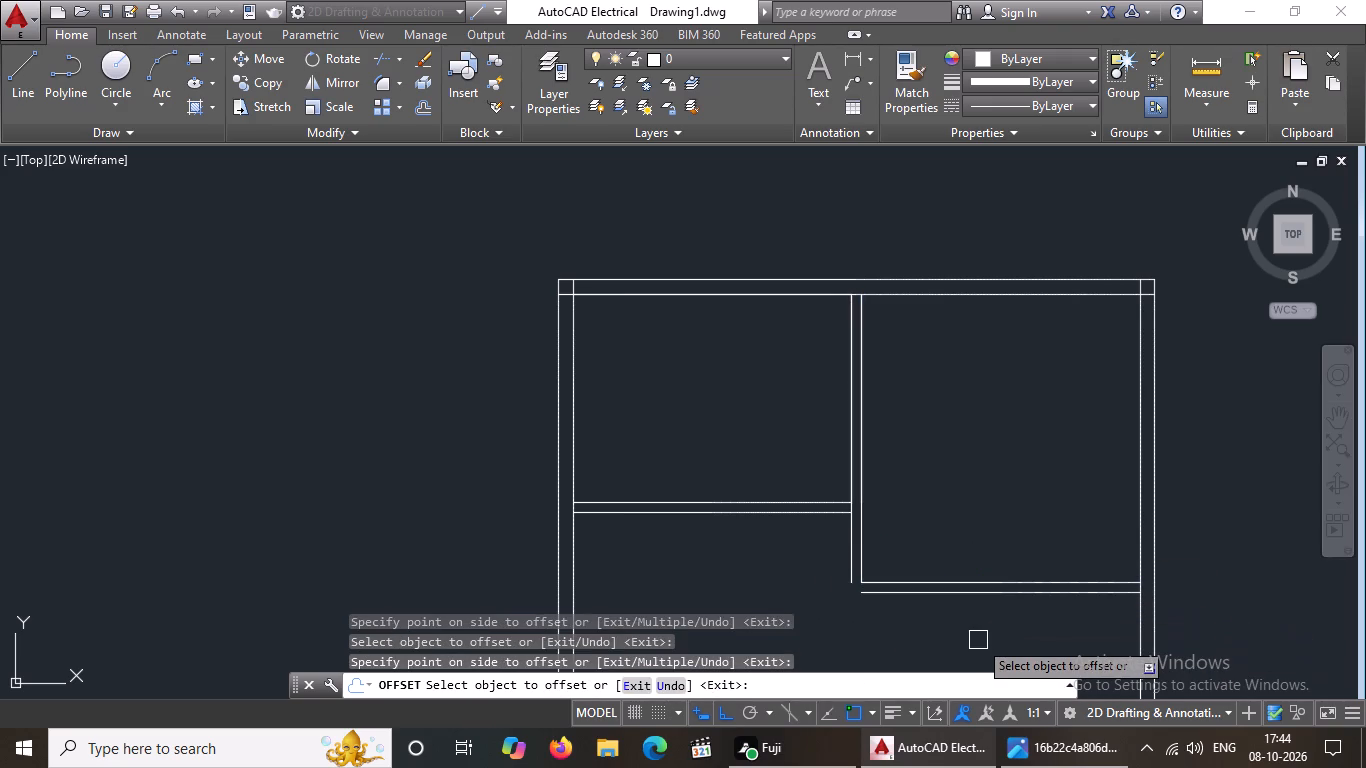
scroll(978, 626, "down", 2)
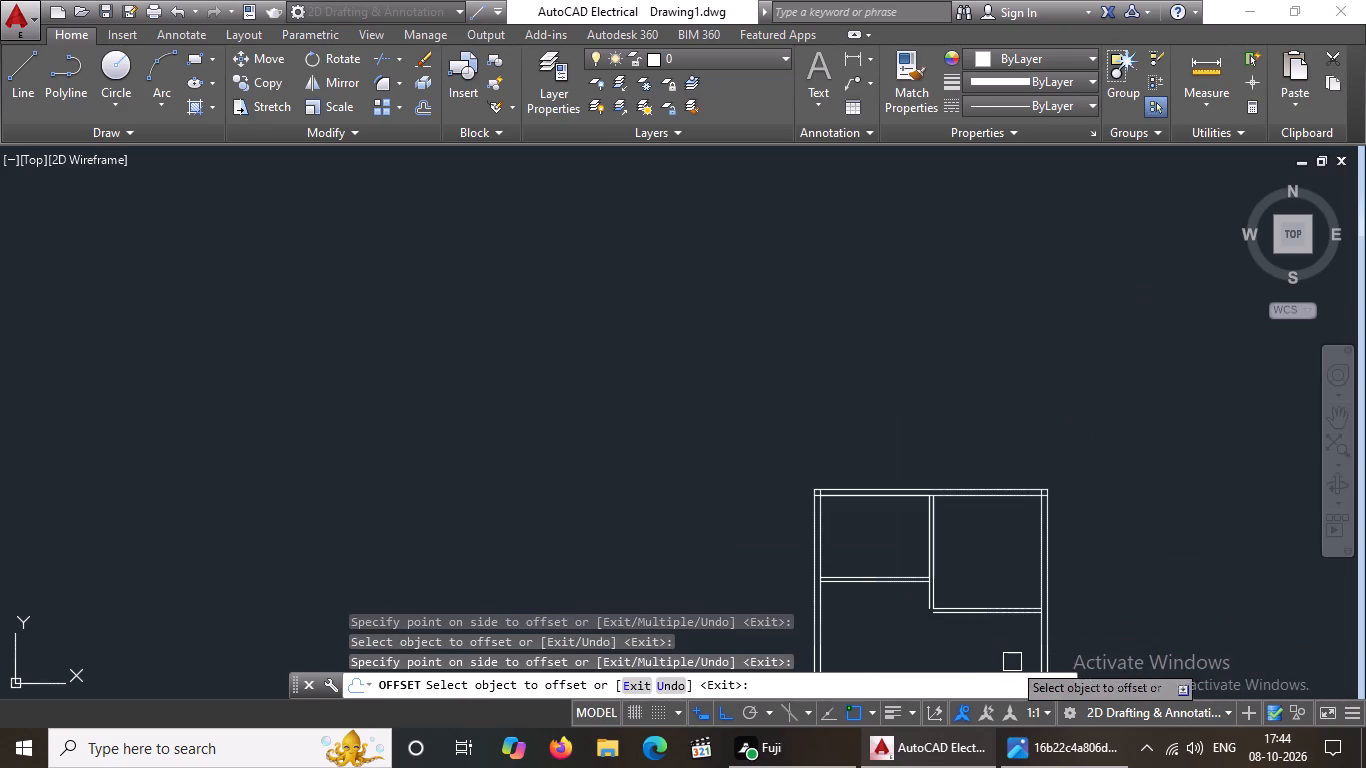
scroll(1039, 661, "up", 2)
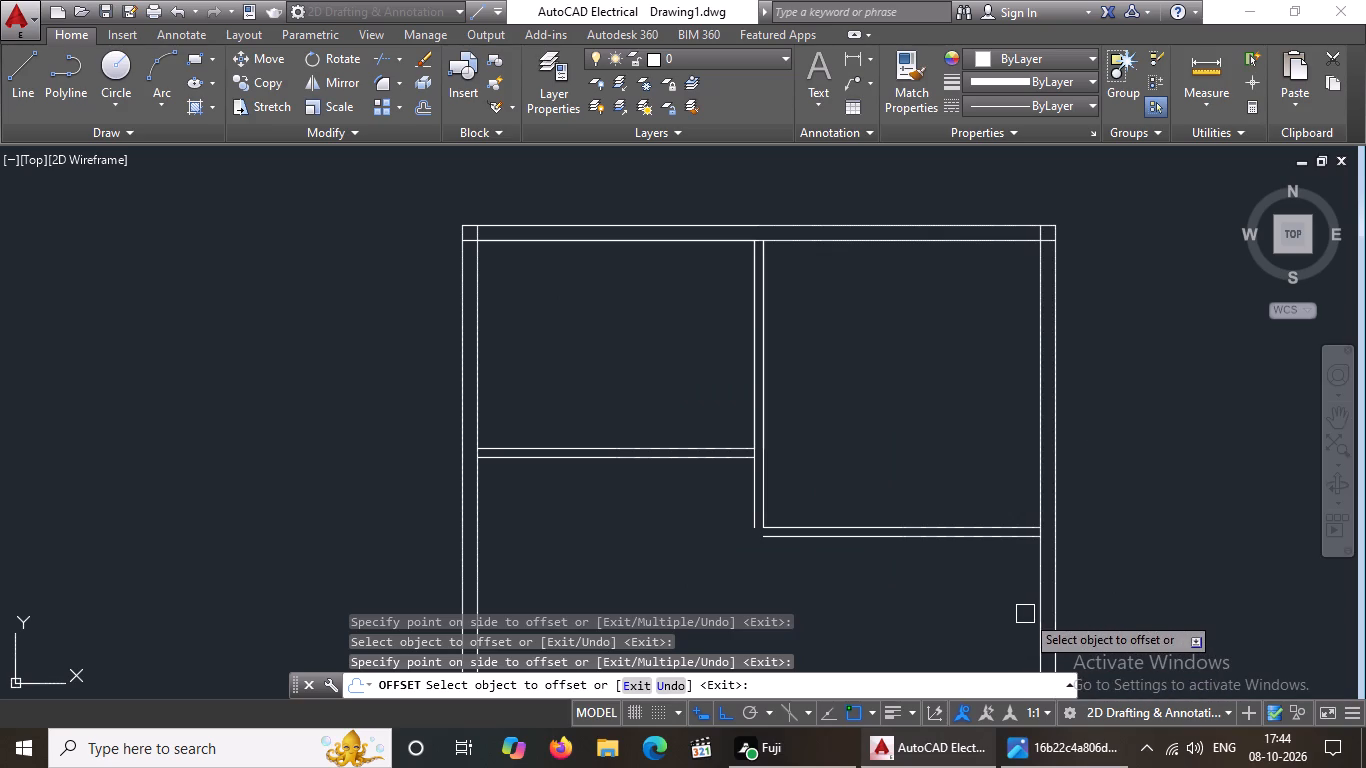
scroll(1025, 614, "down", 3)
scroll(1015, 653, "up", 3)
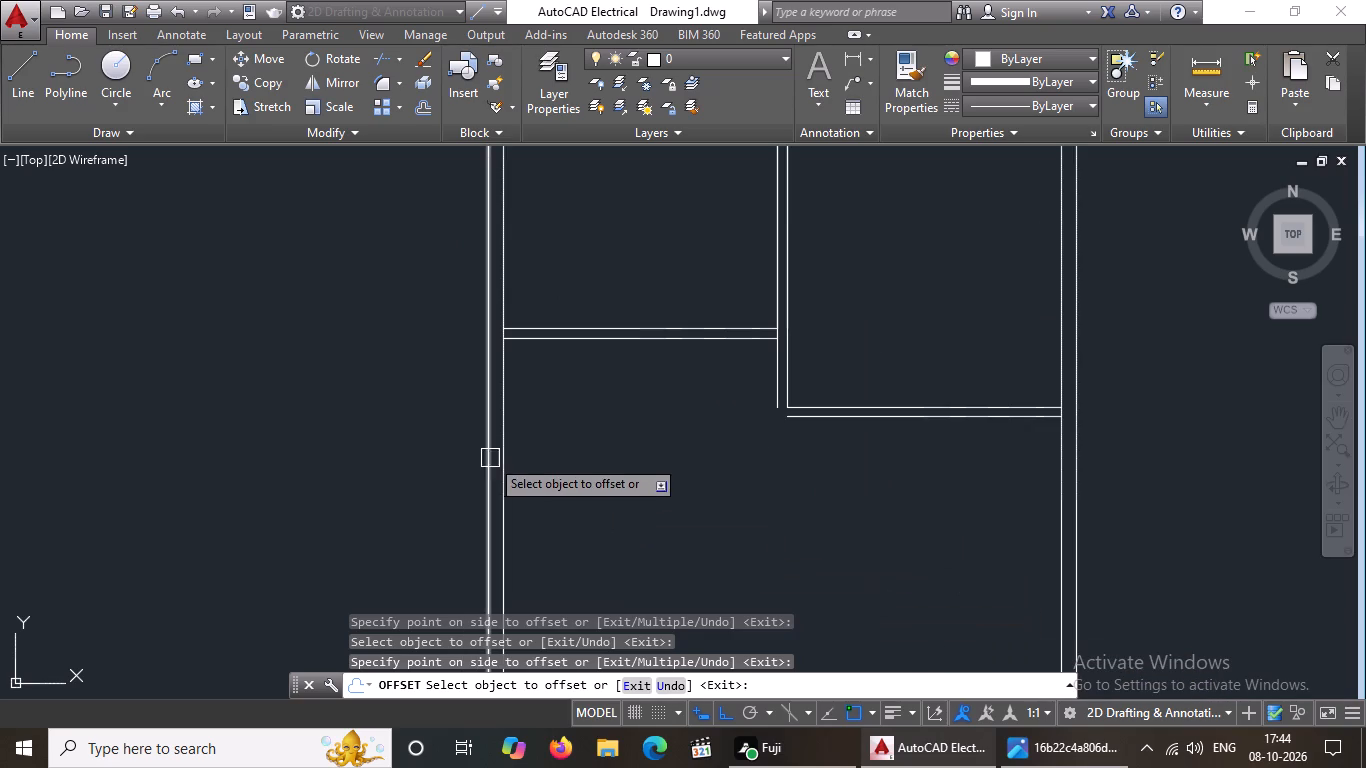
key("Escape")
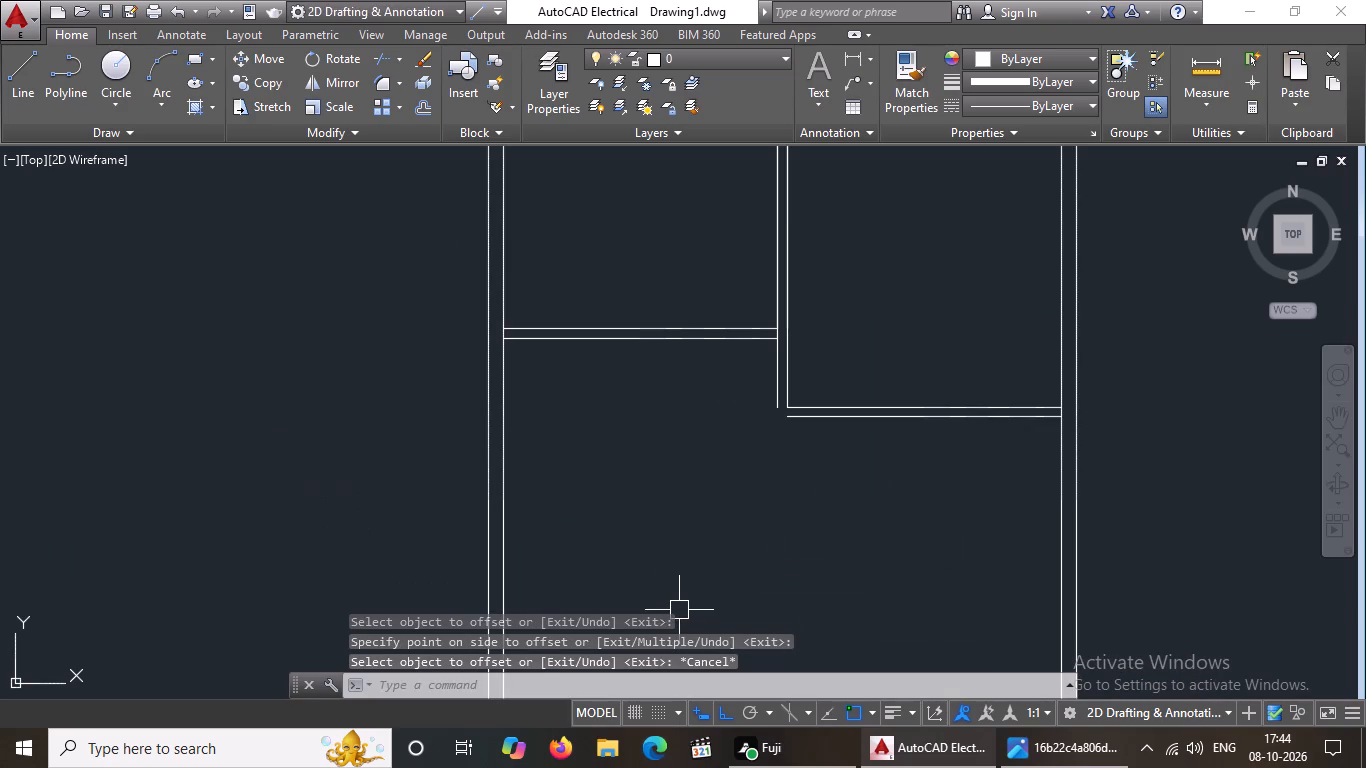
Draw the room below the northwest room with lines 10' south and 14' west from the east end of the partition's lower face.
left_click(20, 90)
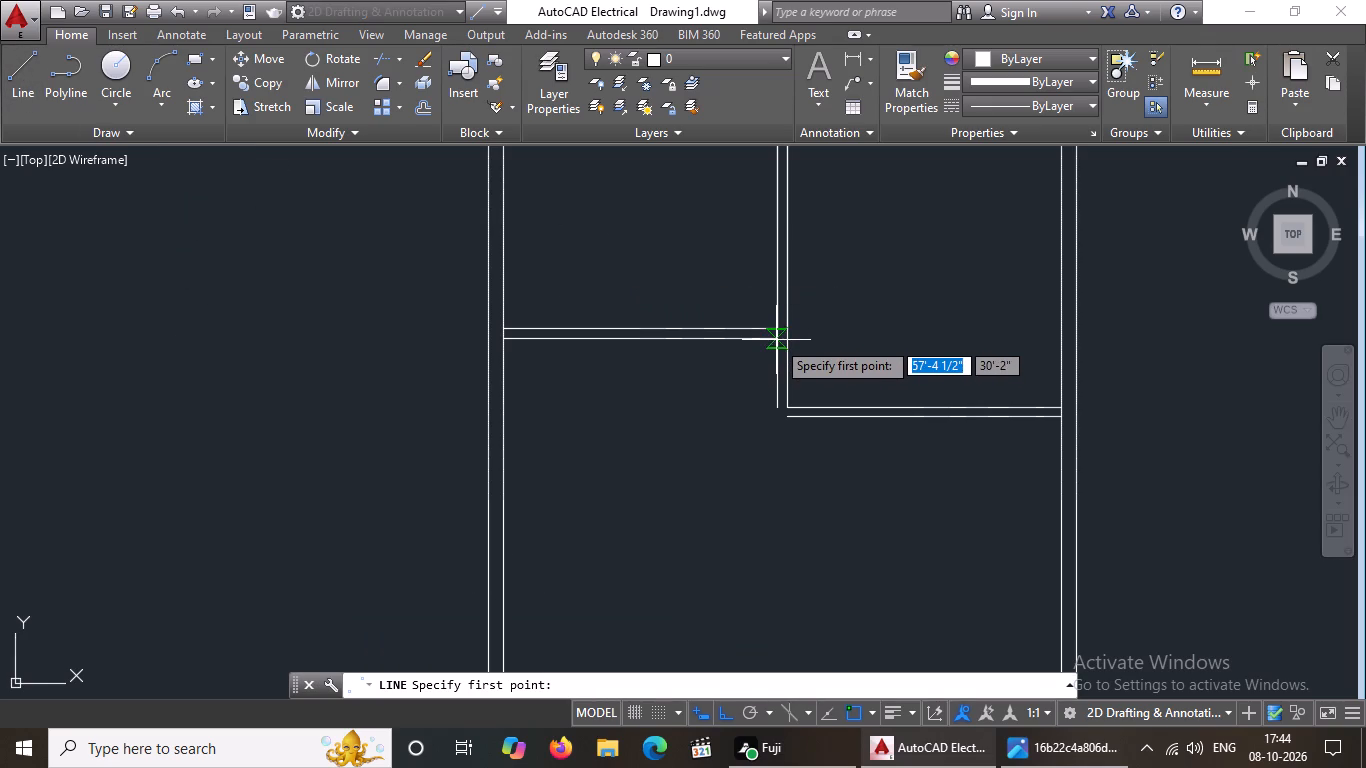
scroll(776, 340, "up", 1)
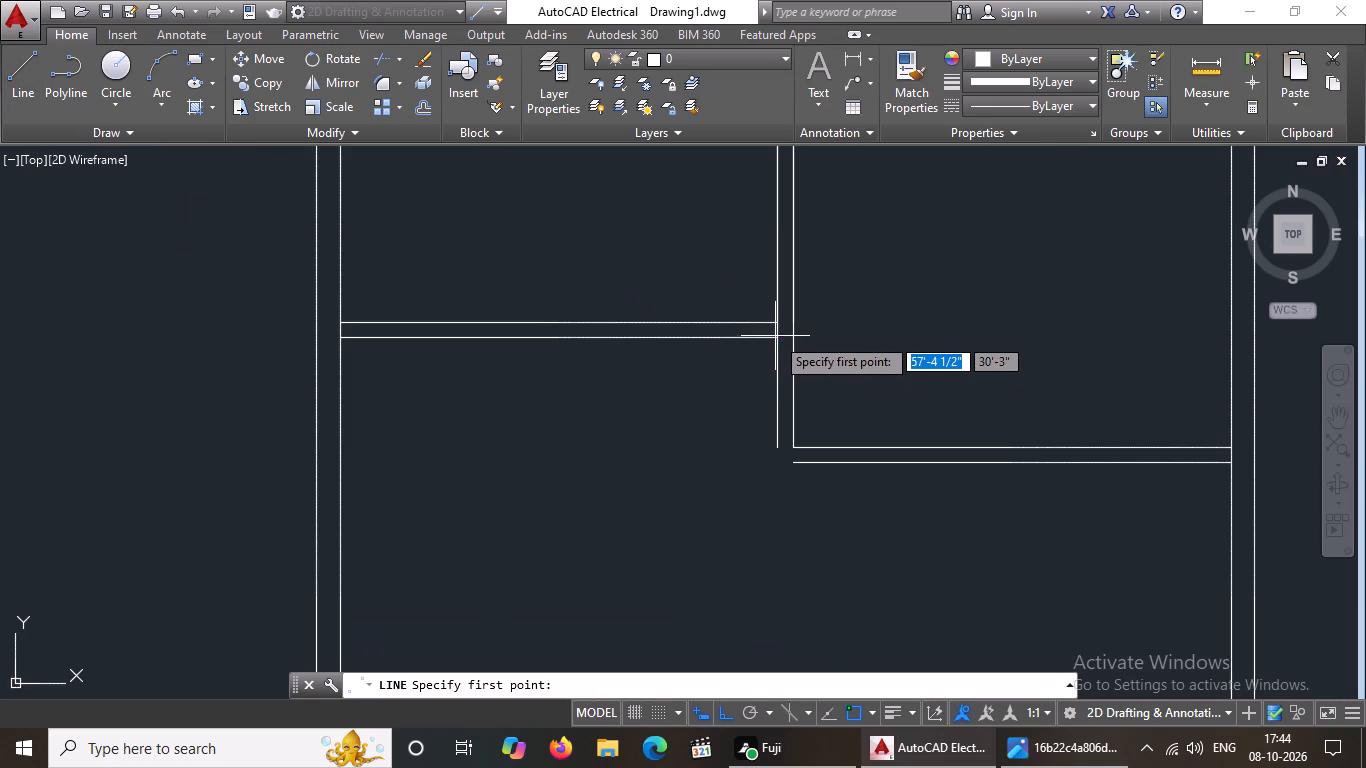
left_click(777, 339)
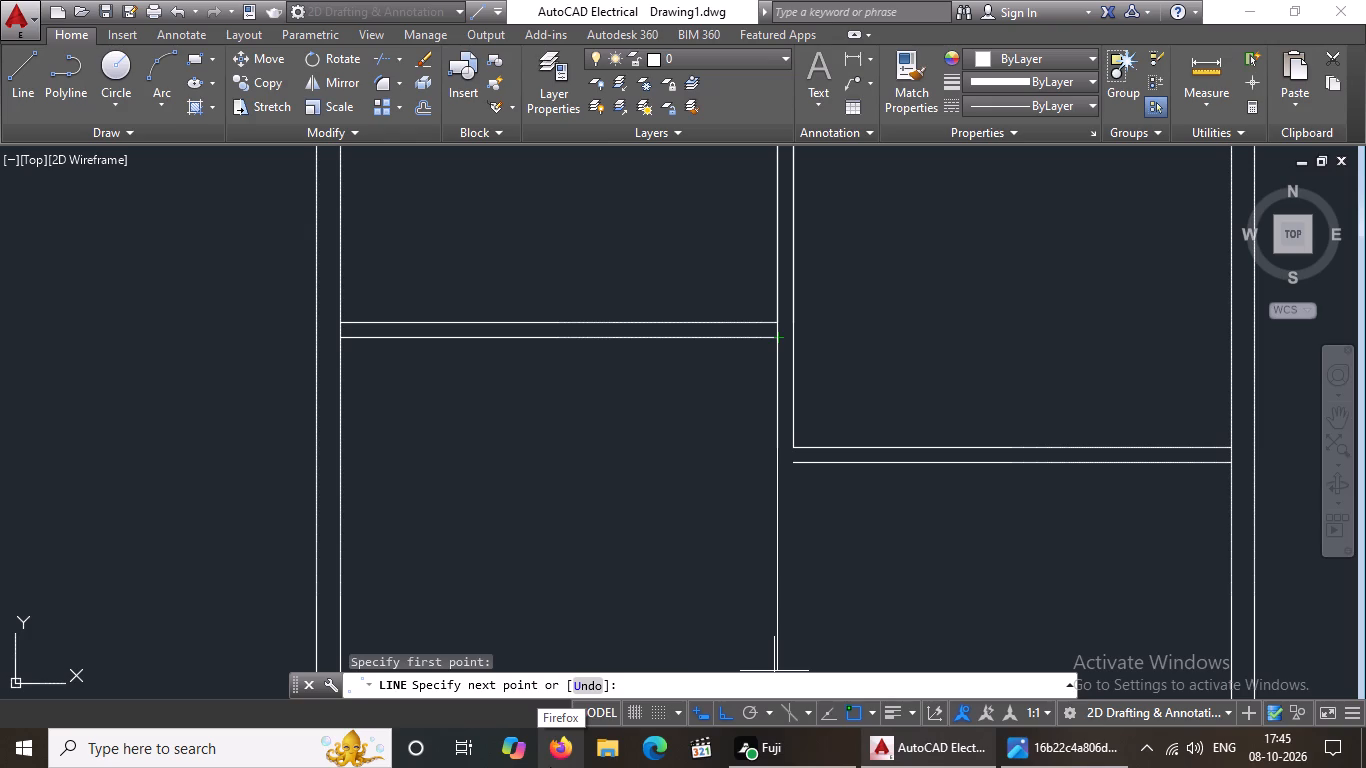
type("10'")
key("Return")
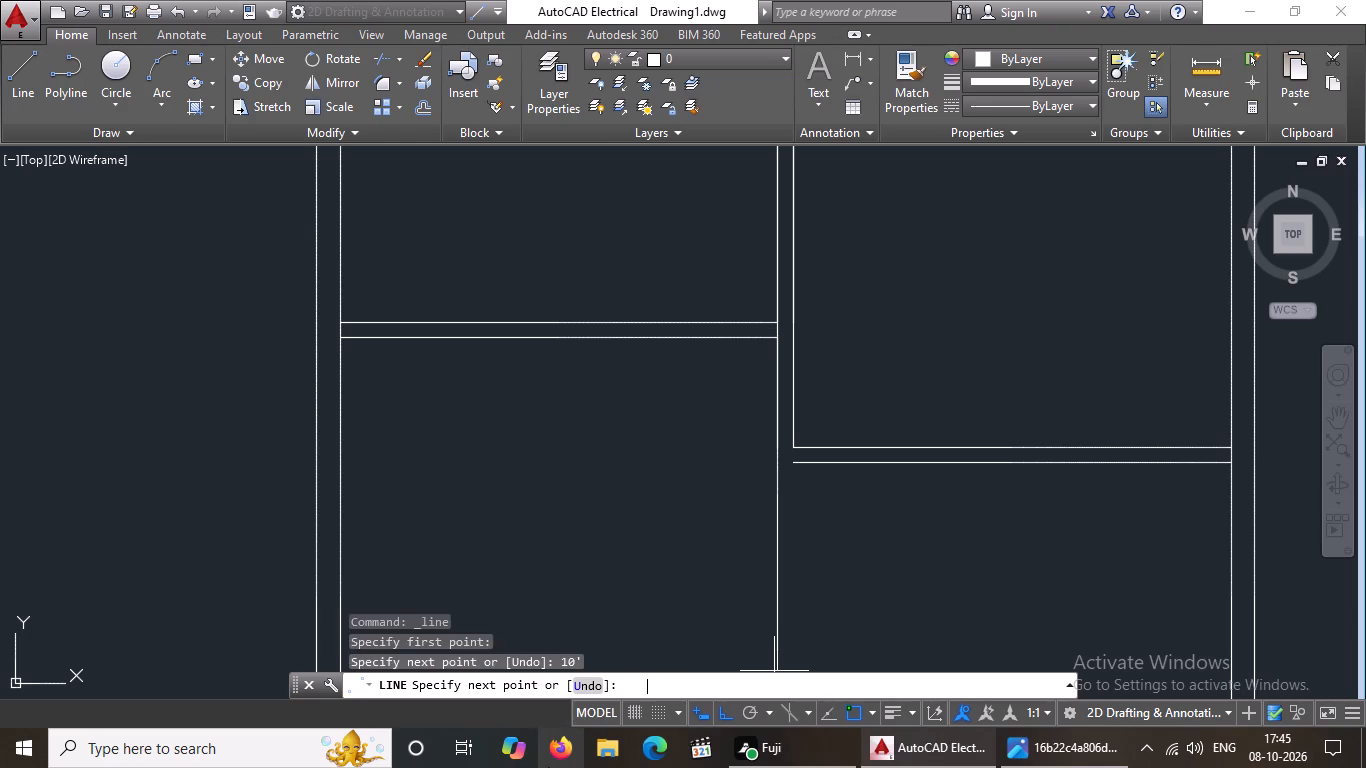
scroll(636, 574, "down", 2)
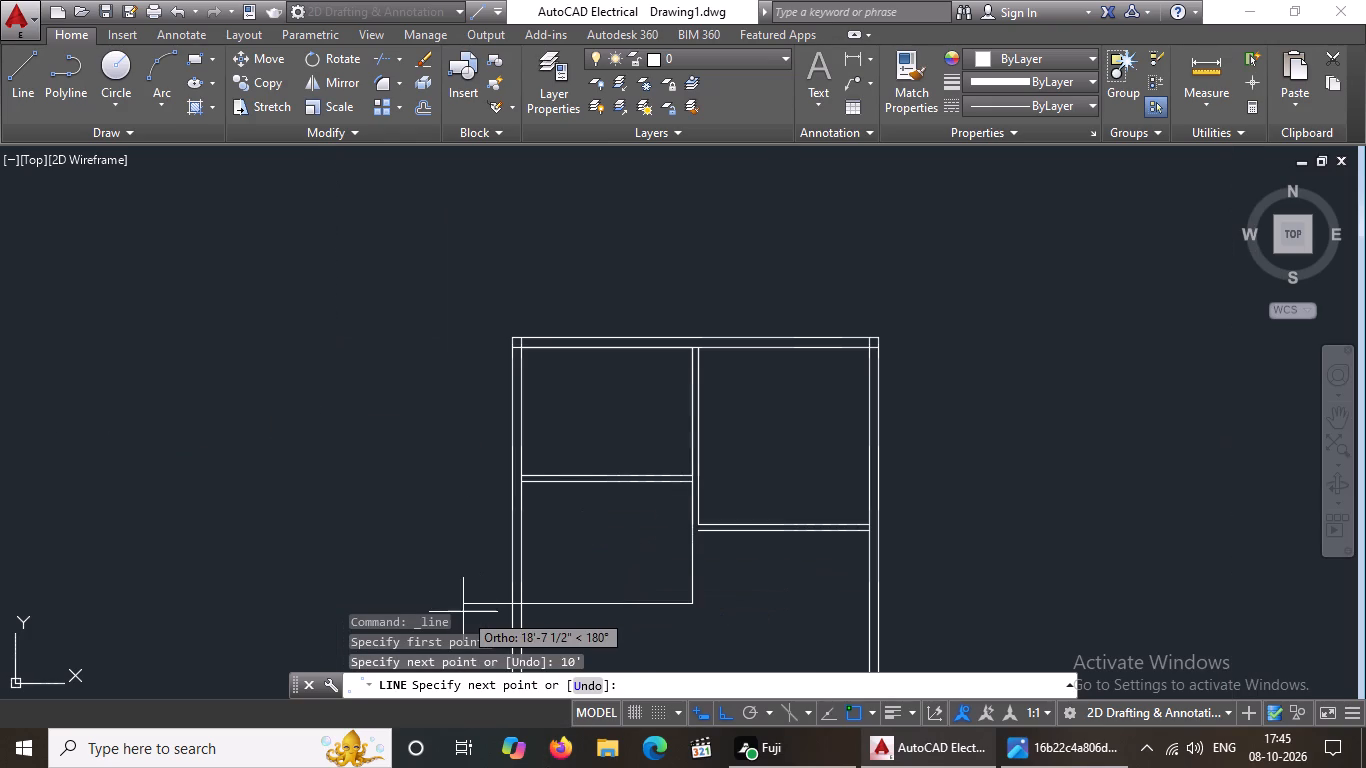
key("1")
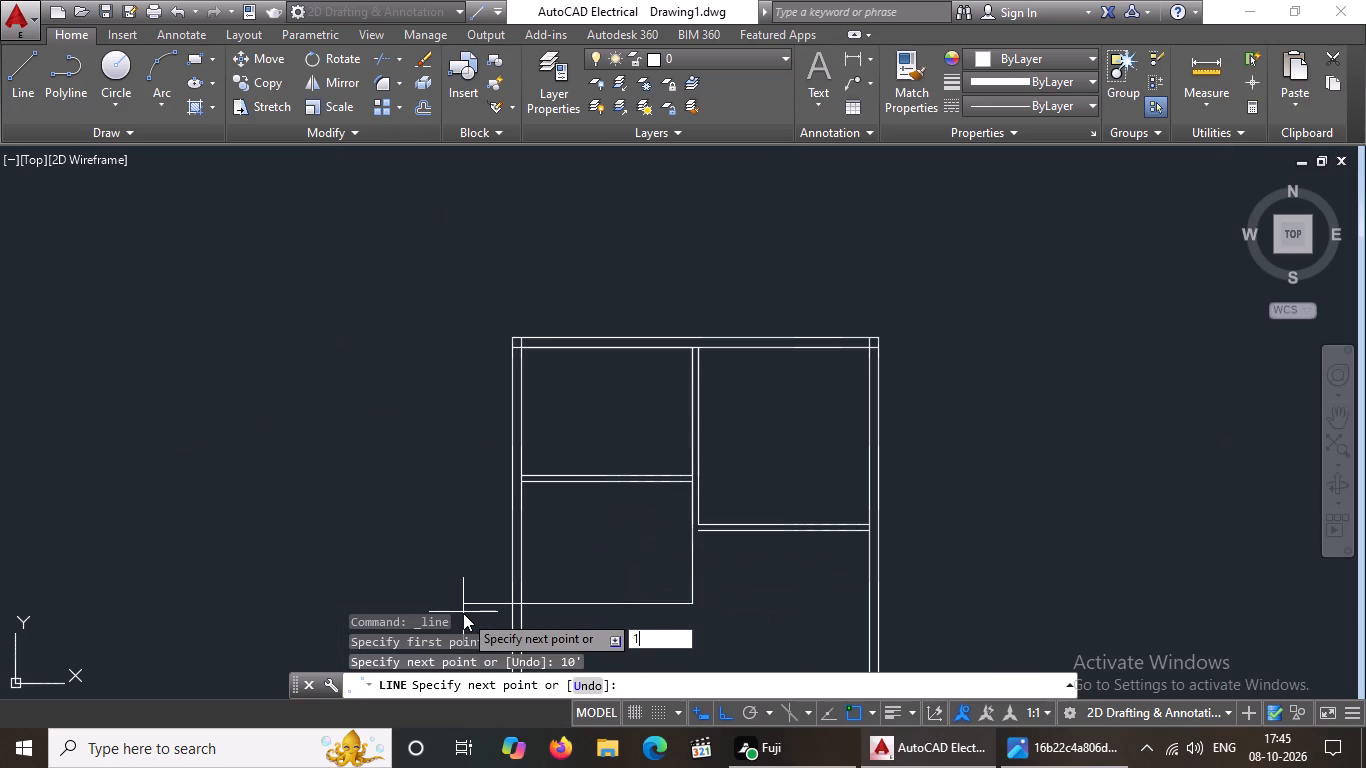
type("4'")
key("Return")
key("Return")
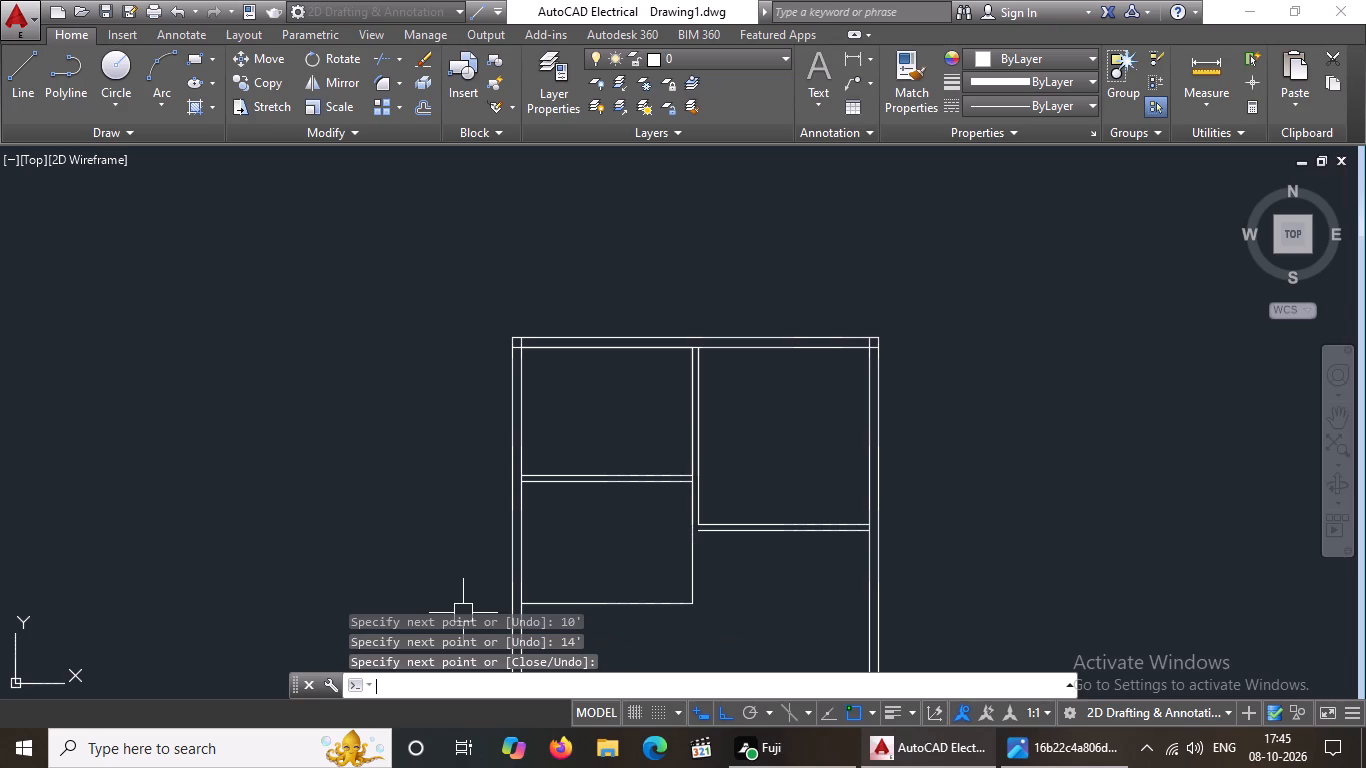
Draw a 6' x 6' room below the northeast room with lines 6' west, 6' south and 6' east from the inner east wall.
scroll(671, 605, "down", 2)
scroll(679, 651, "up", 3)
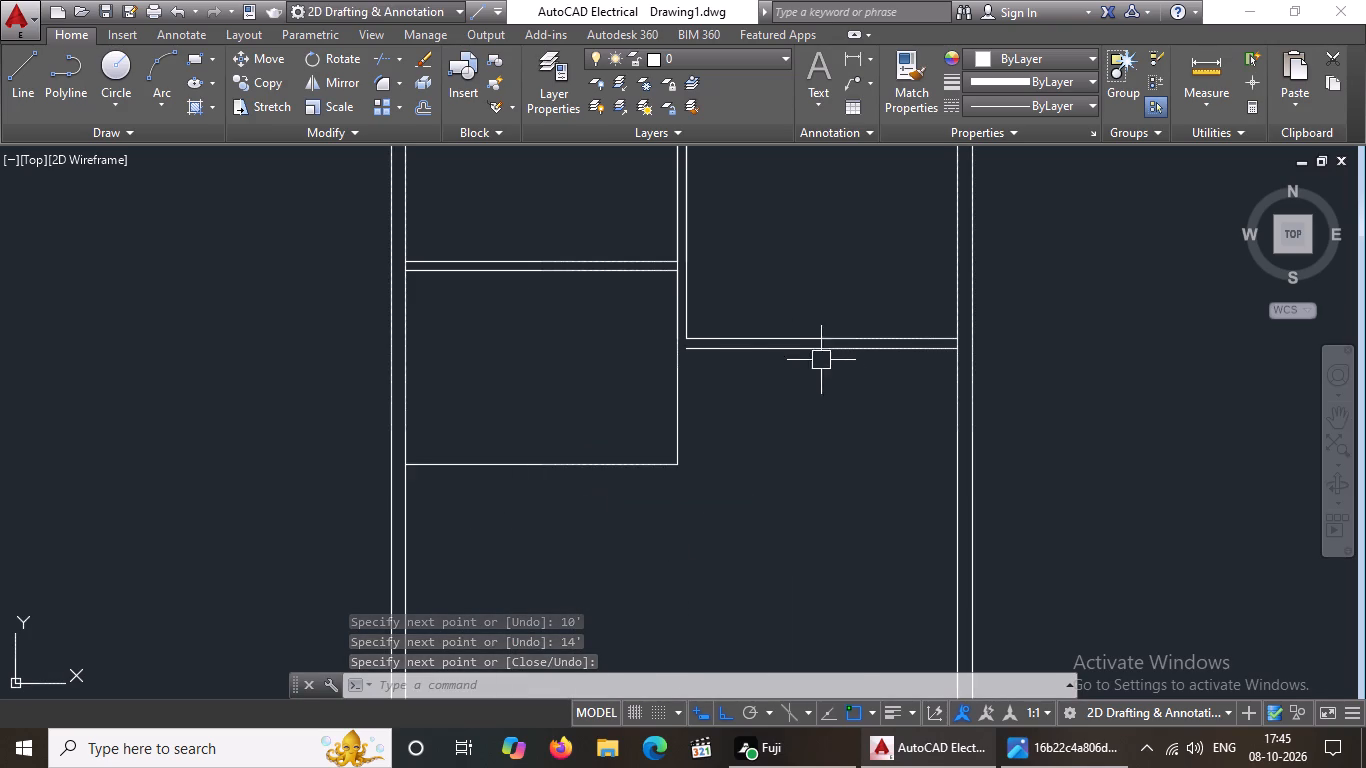
left_click(22, 89)
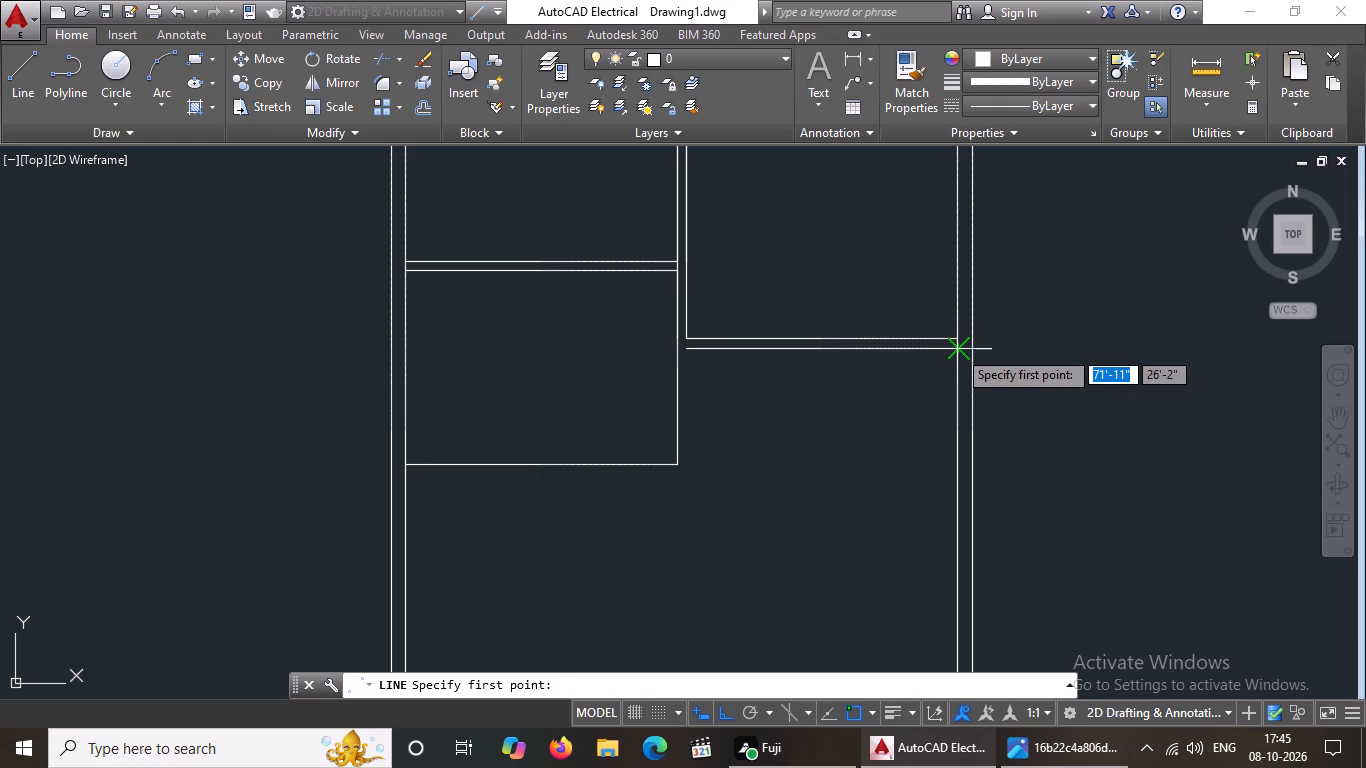
left_click(957, 349)
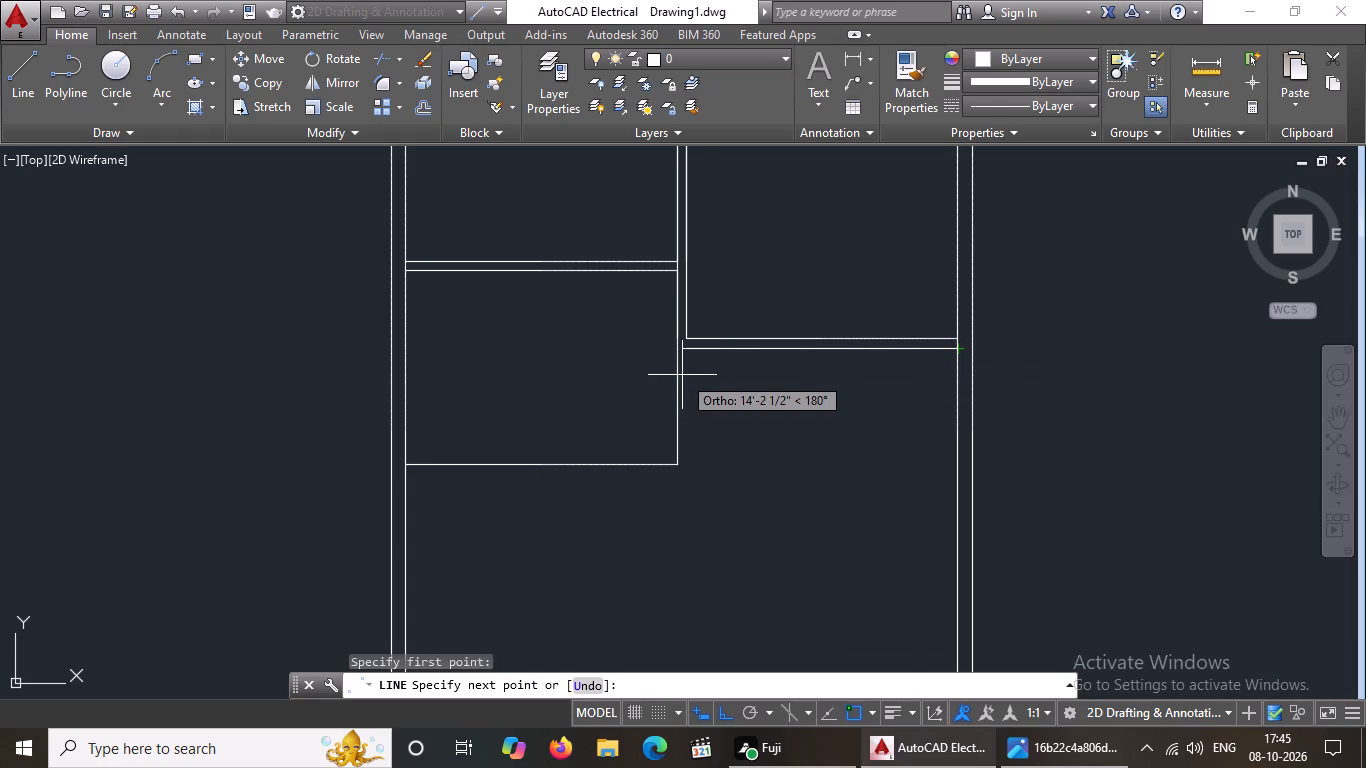
type("6'")
key("Return")
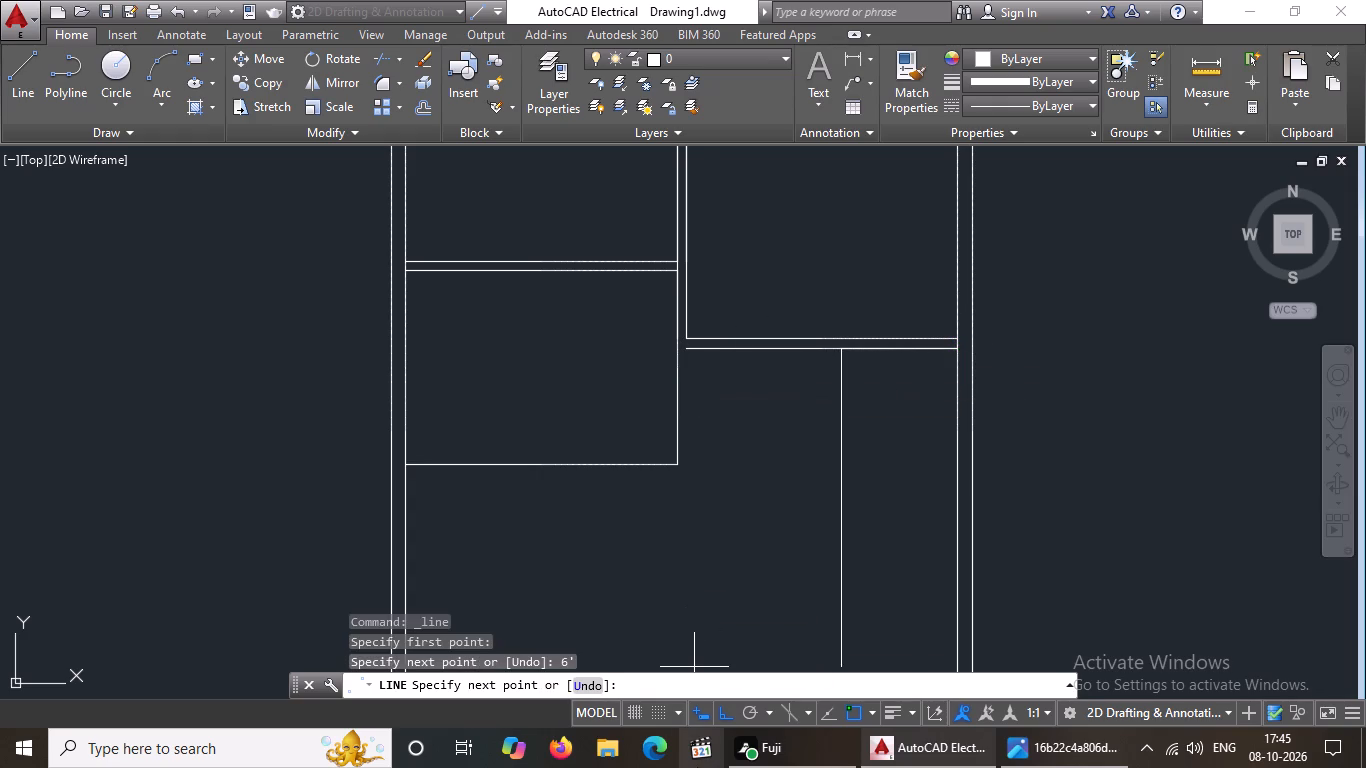
type("6'")
key("Return")
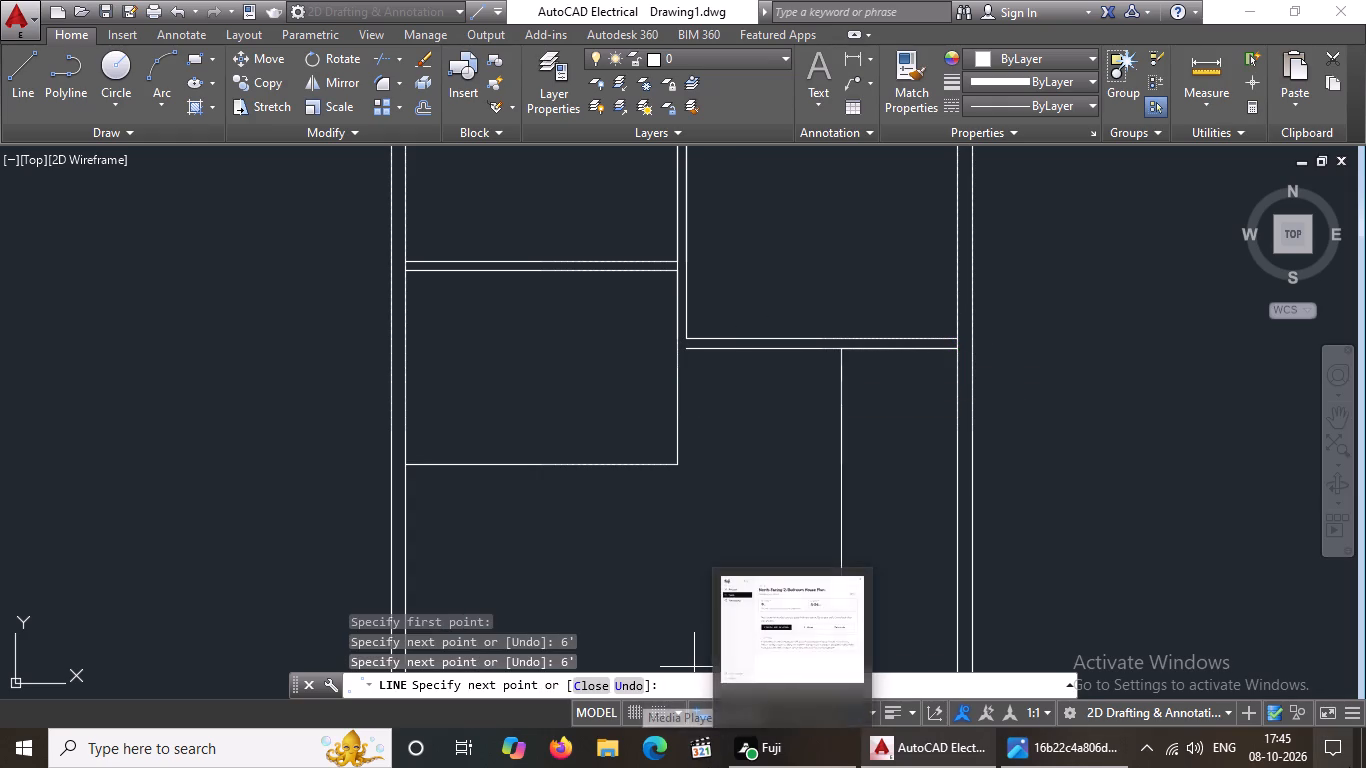
type("6'")
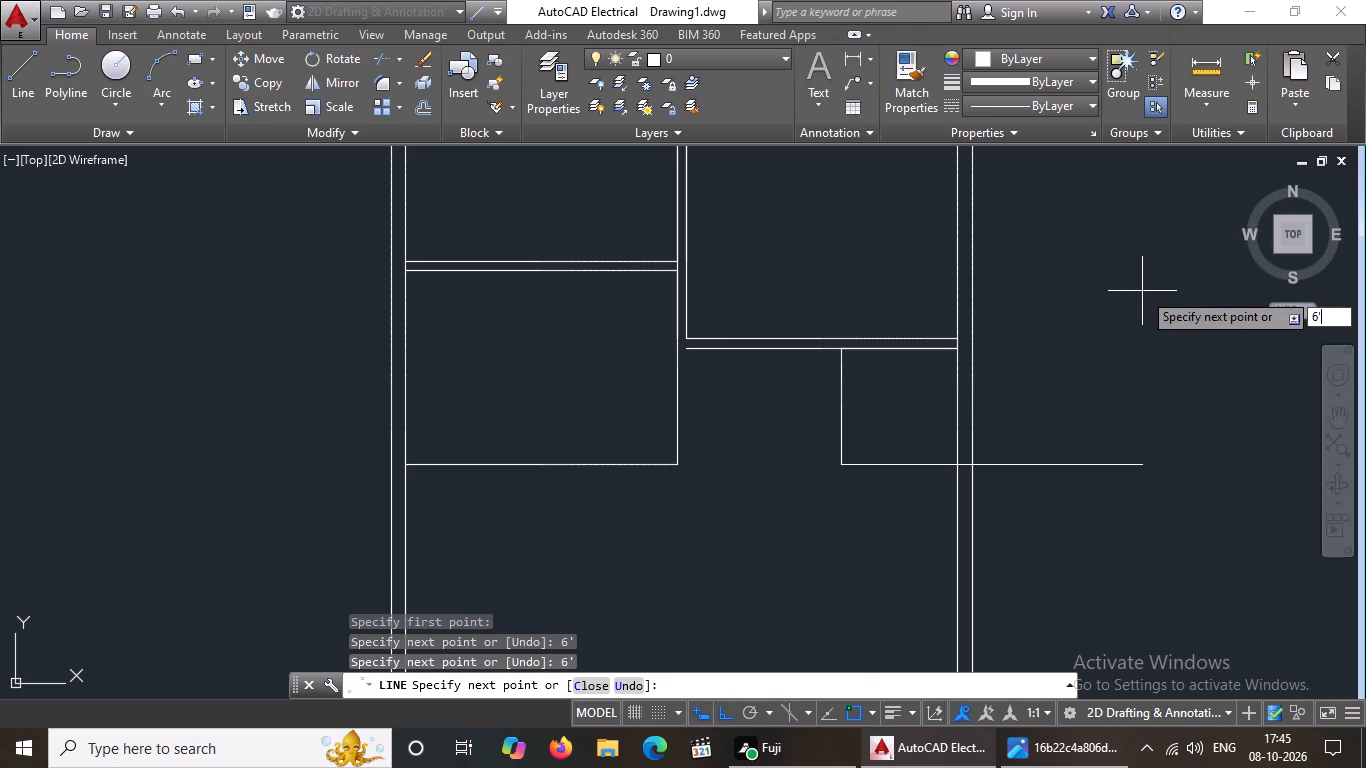
key("Return")
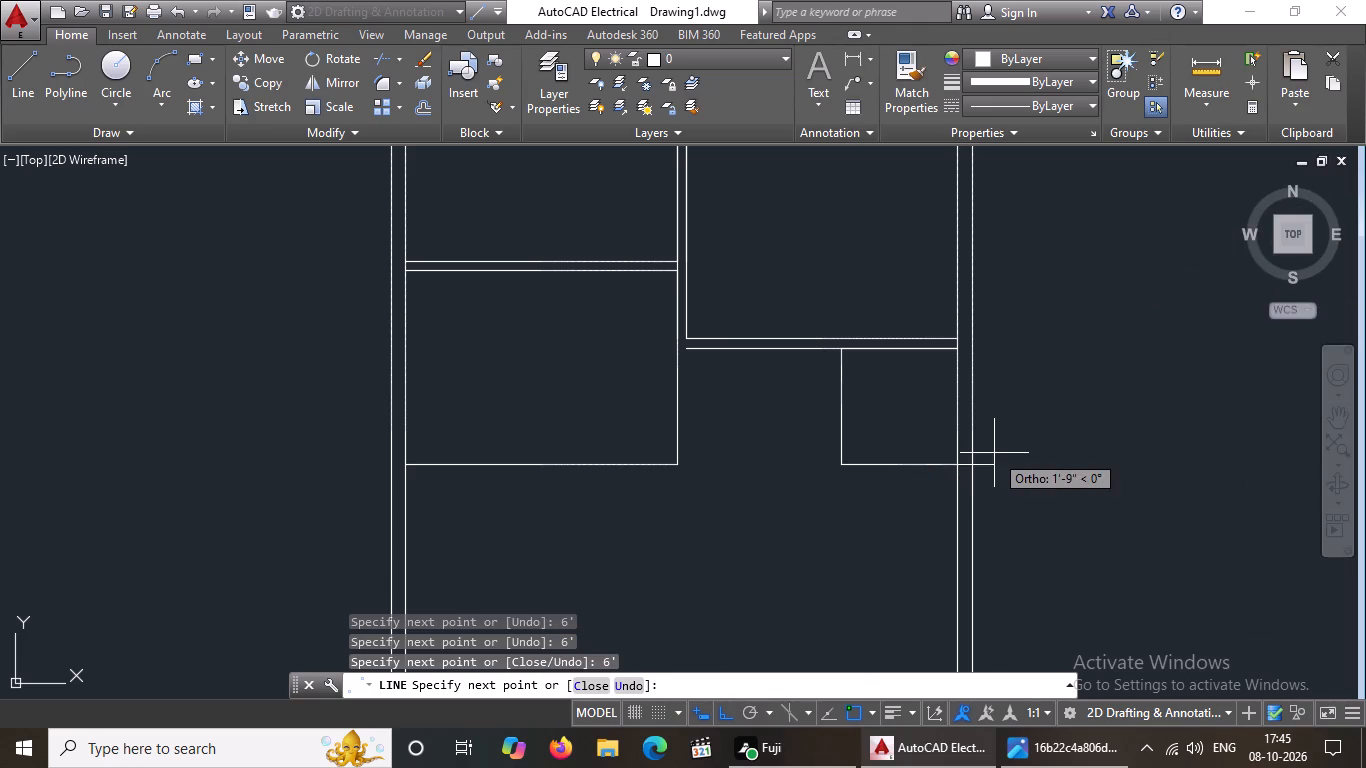
key("Return")
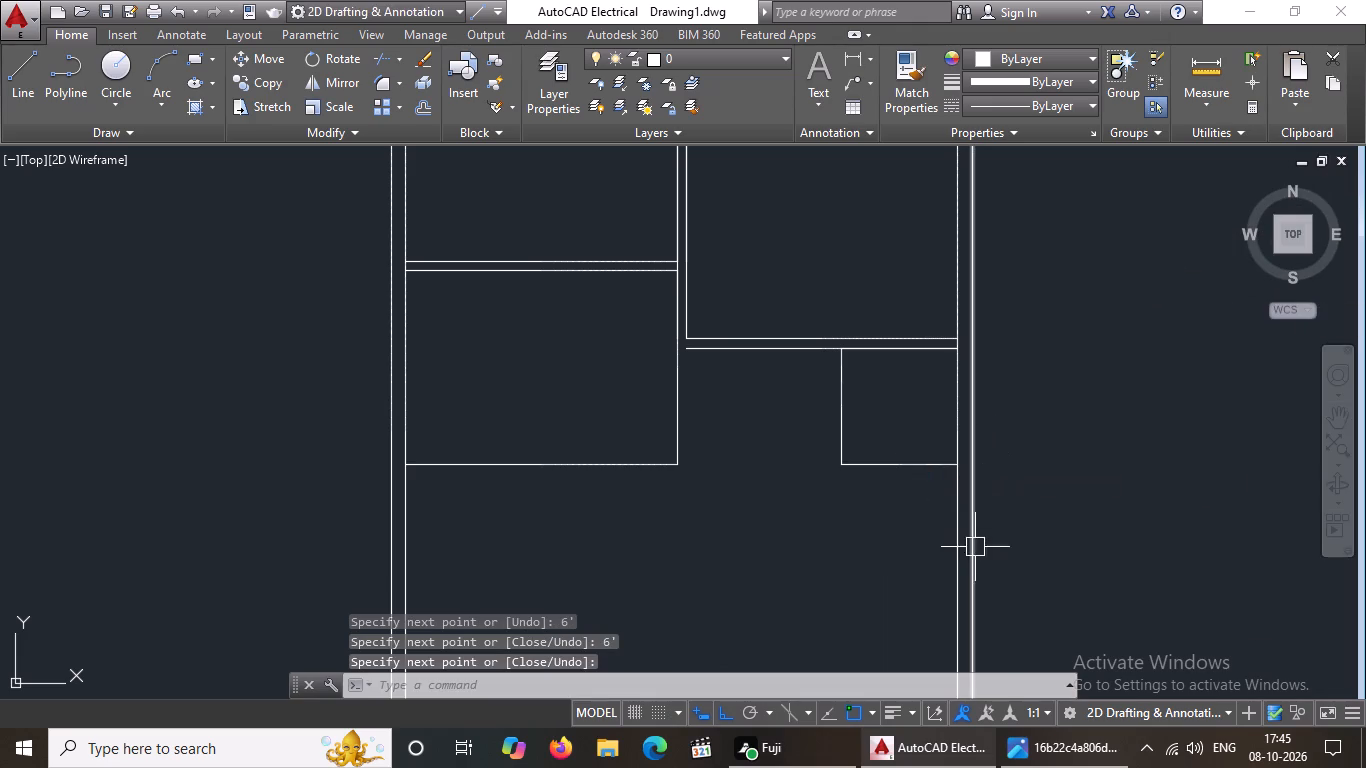
key("Escape")
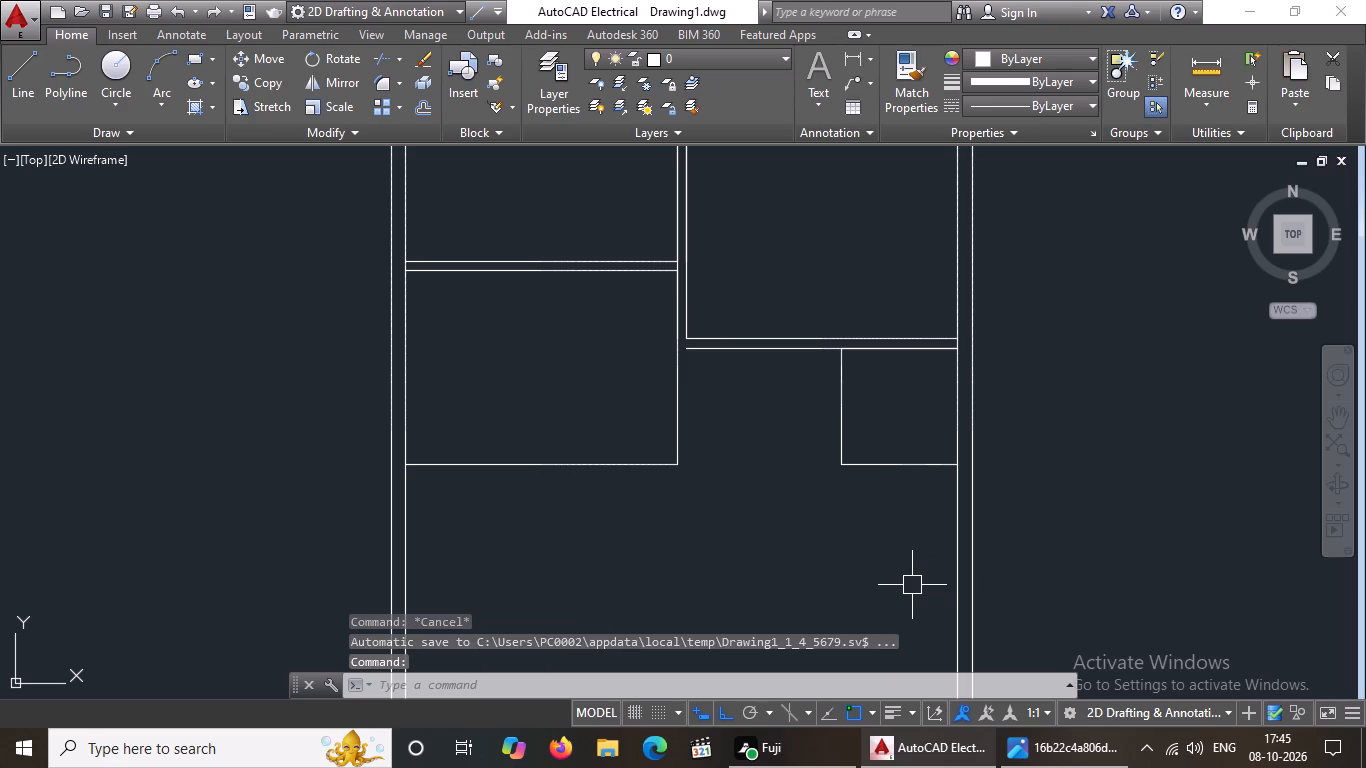
Offset the 6' x 6' room's west line to the west and its south line to the south by 6".
key("o")
key("Return")
type("6\"")
key("Return")
left_click(840, 388)
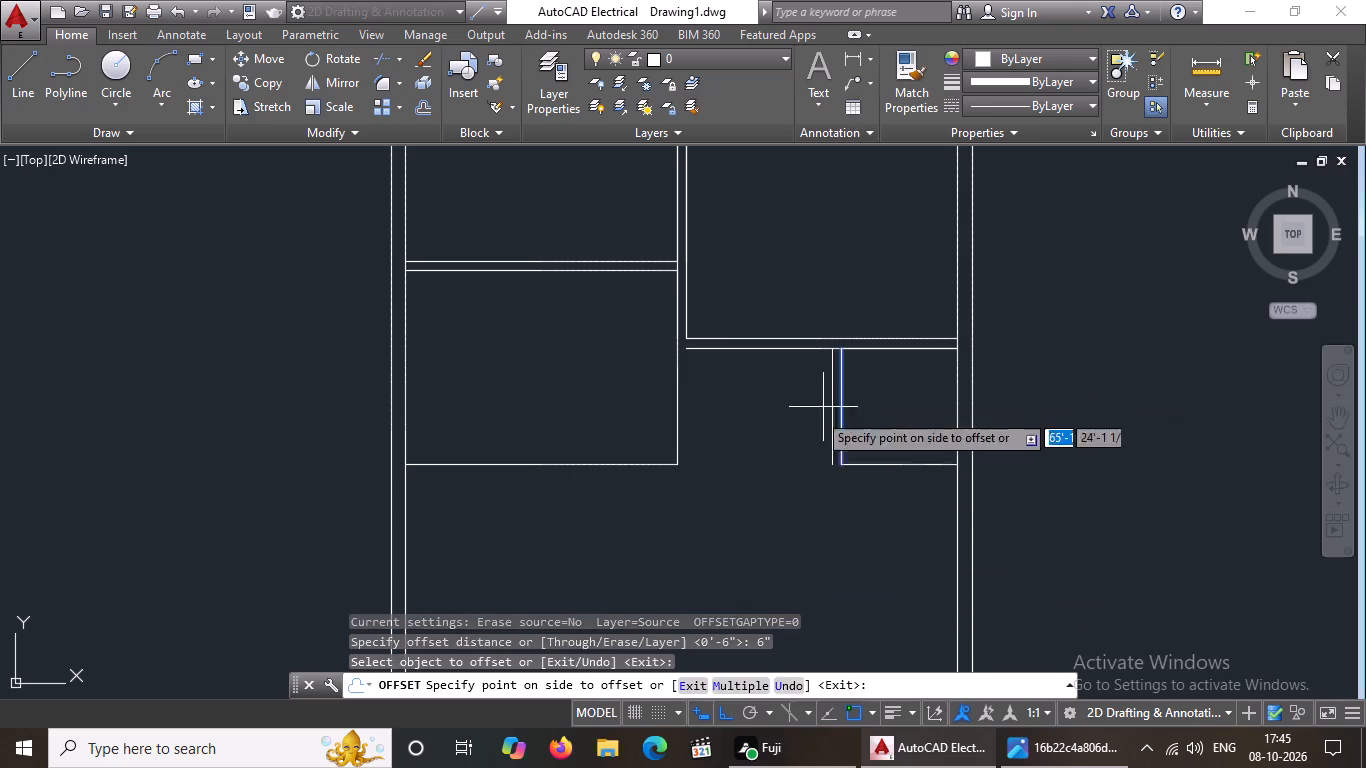
left_click_drag(784, 435, 796, 434)
left_click(917, 465)
left_click(920, 513)
Offset the lower west room's east line to the east and its south line to the south by the same 6".
left_click_drag(672, 406, 683, 409)
left_click(737, 419)
left_click_drag(615, 468, 615, 481)
left_click(612, 539)
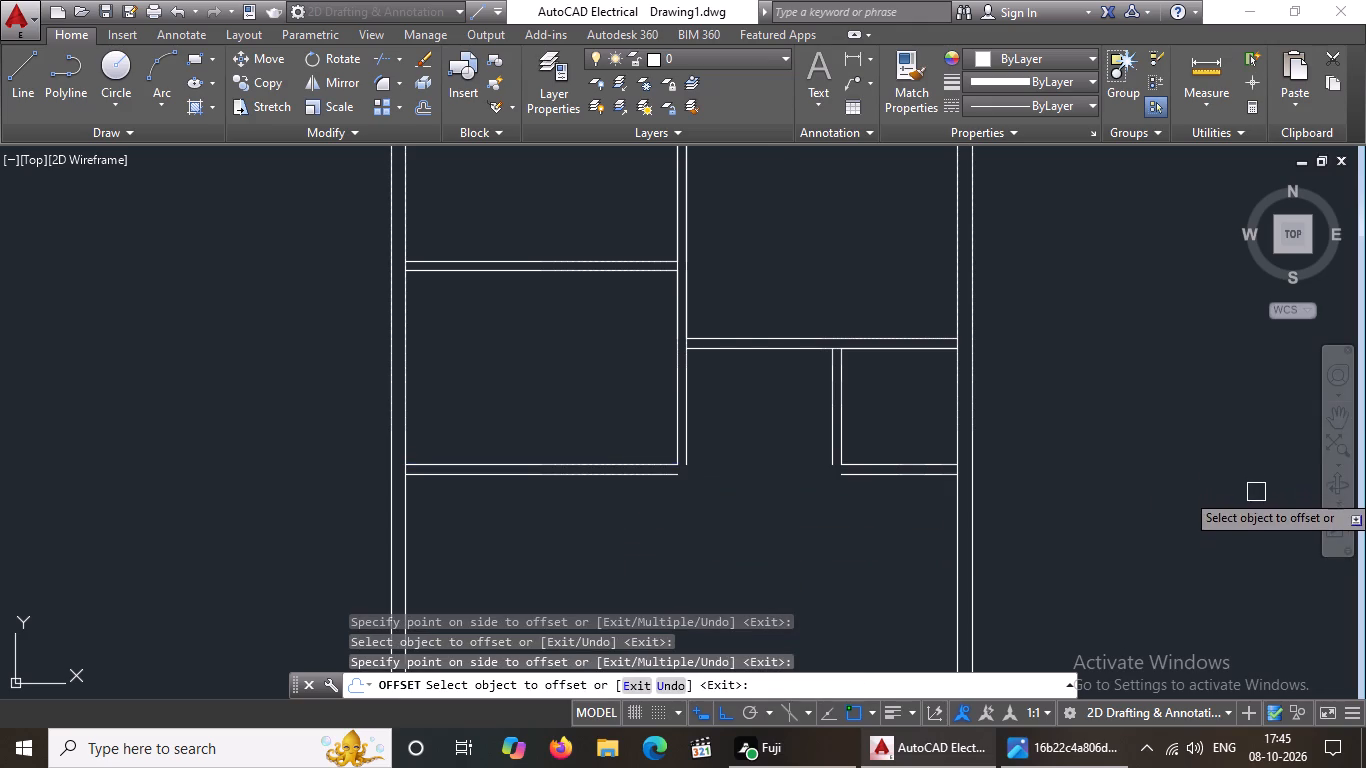
scroll(1035, 492, "down", 3)
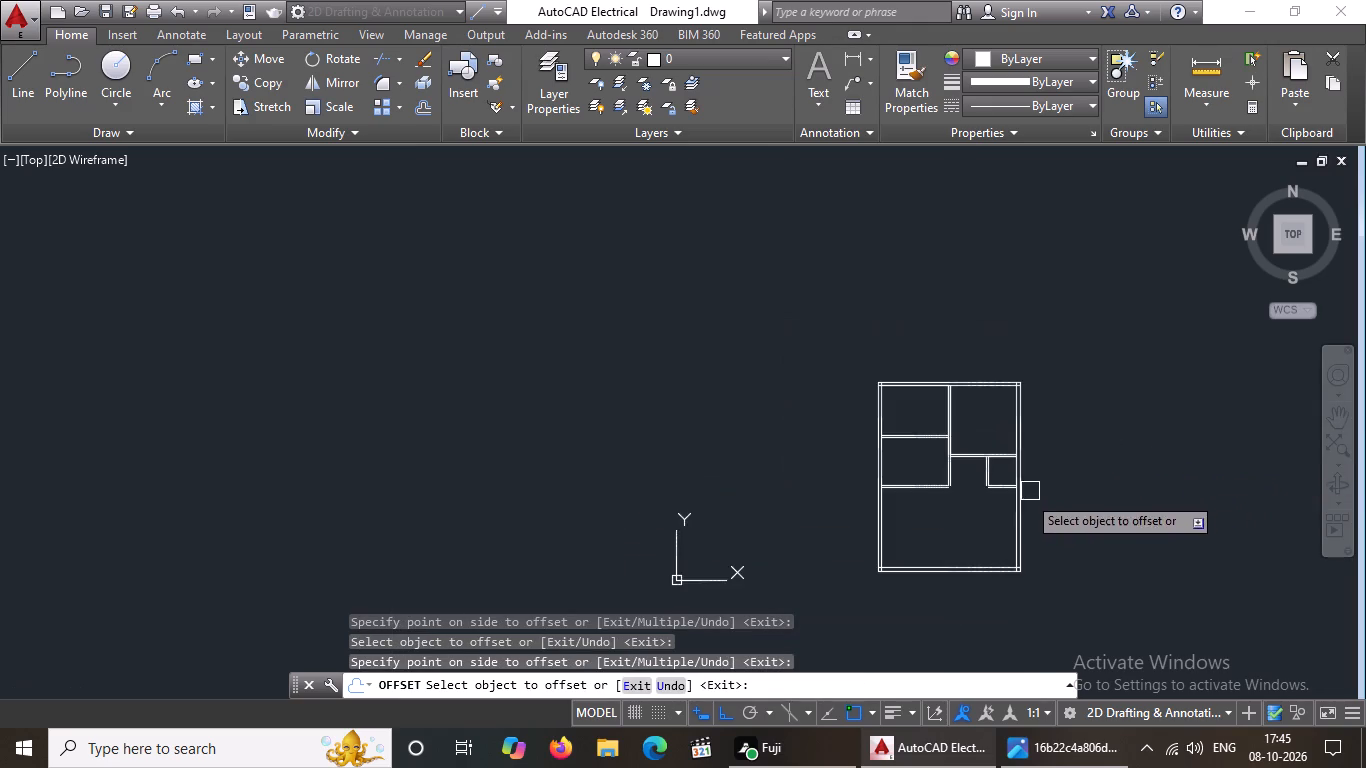
scroll(965, 597, "up", 1)
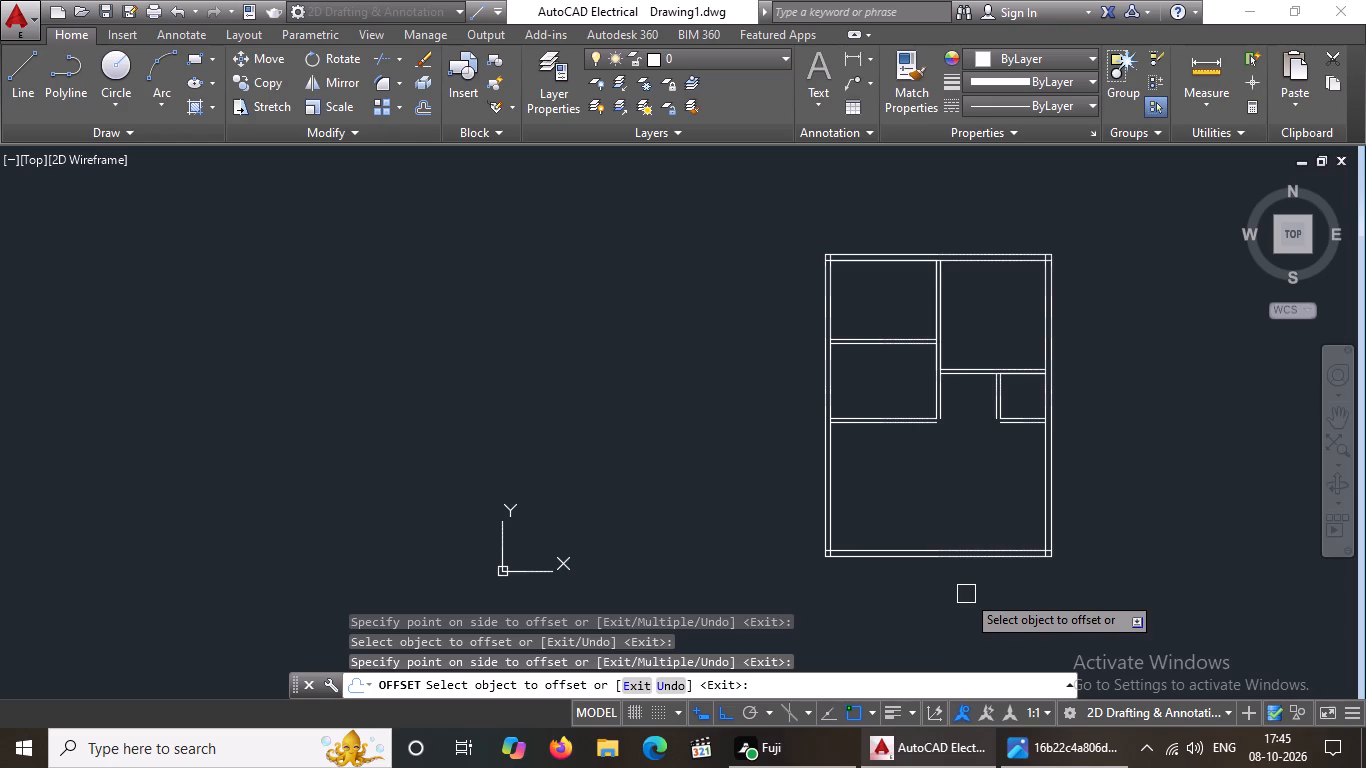
key("Escape")
Draw a 10' x 10' room below the 6' x 6' room with lines 10' west, south and east from the inner east wall.
left_click(10, 92)
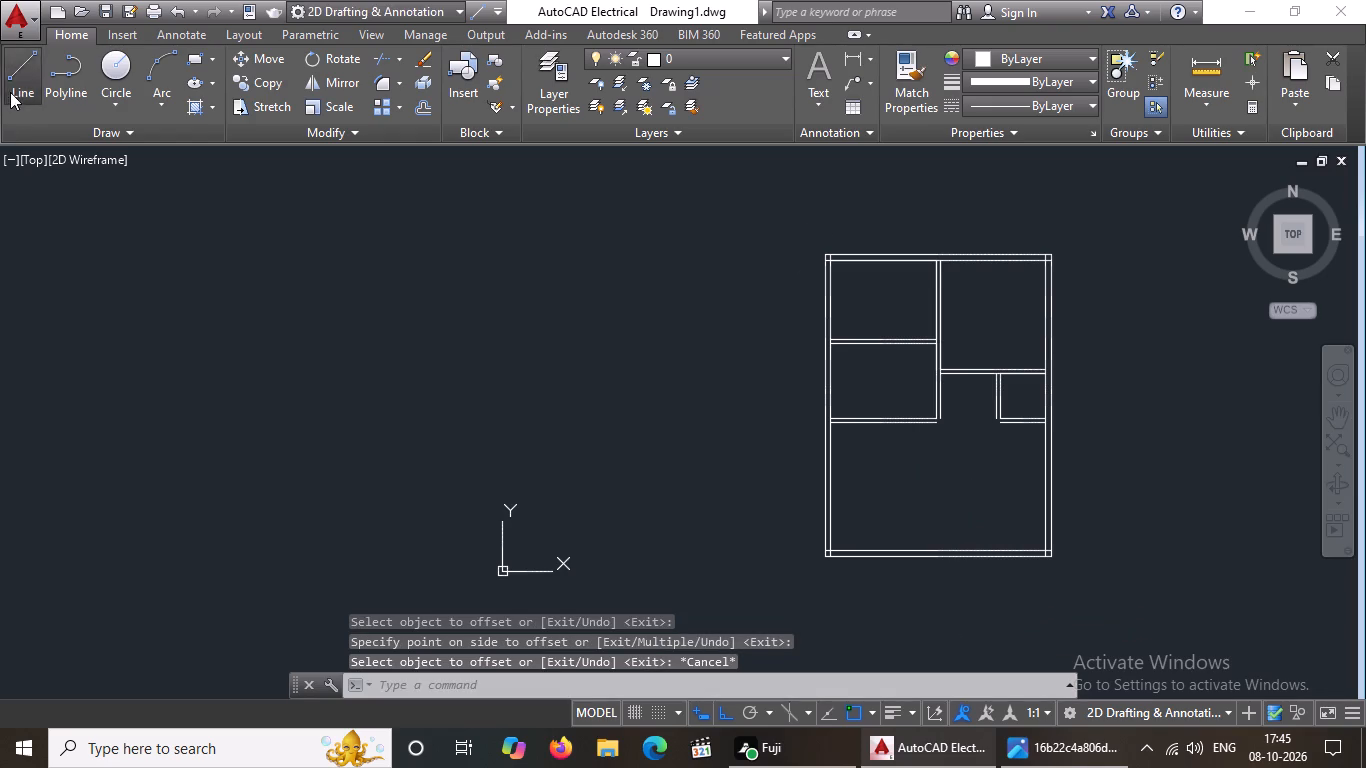
scroll(1030, 436, "up", 2)
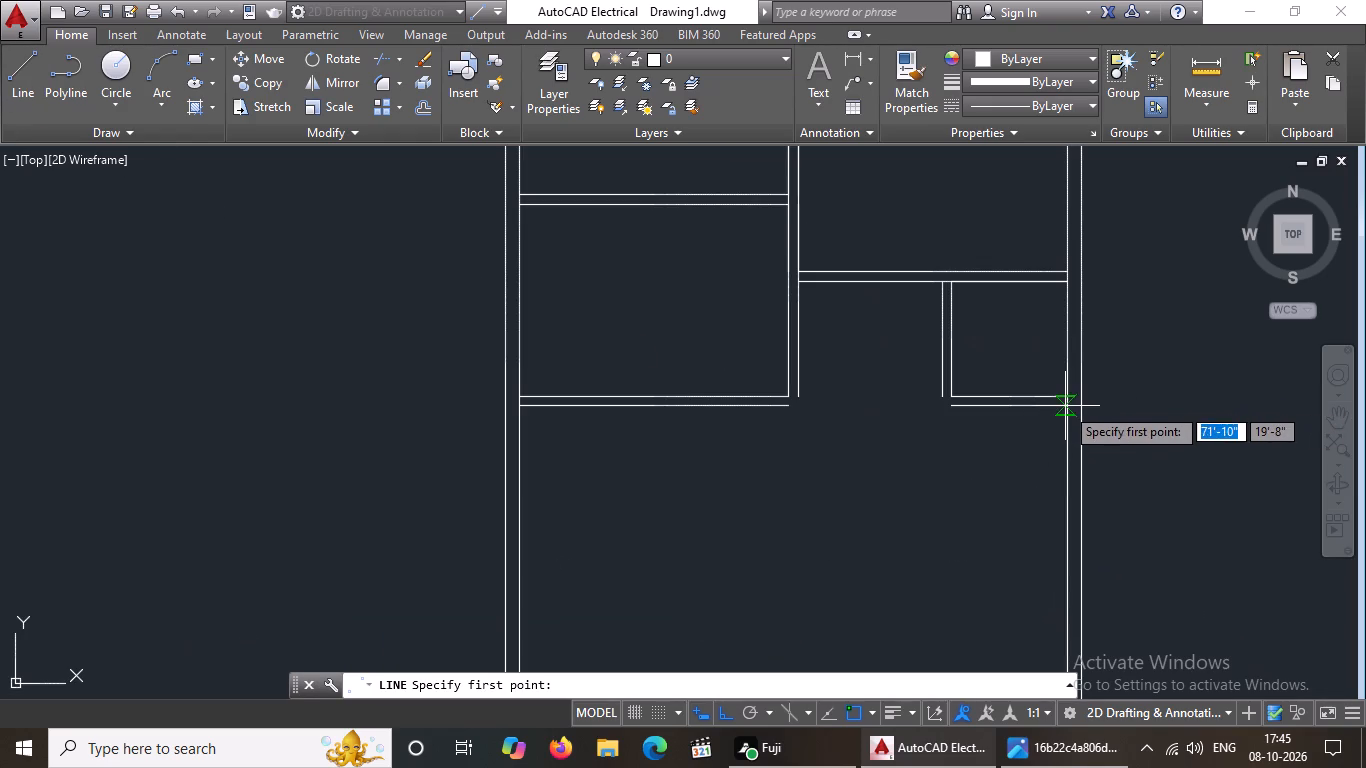
left_click(1067, 408)
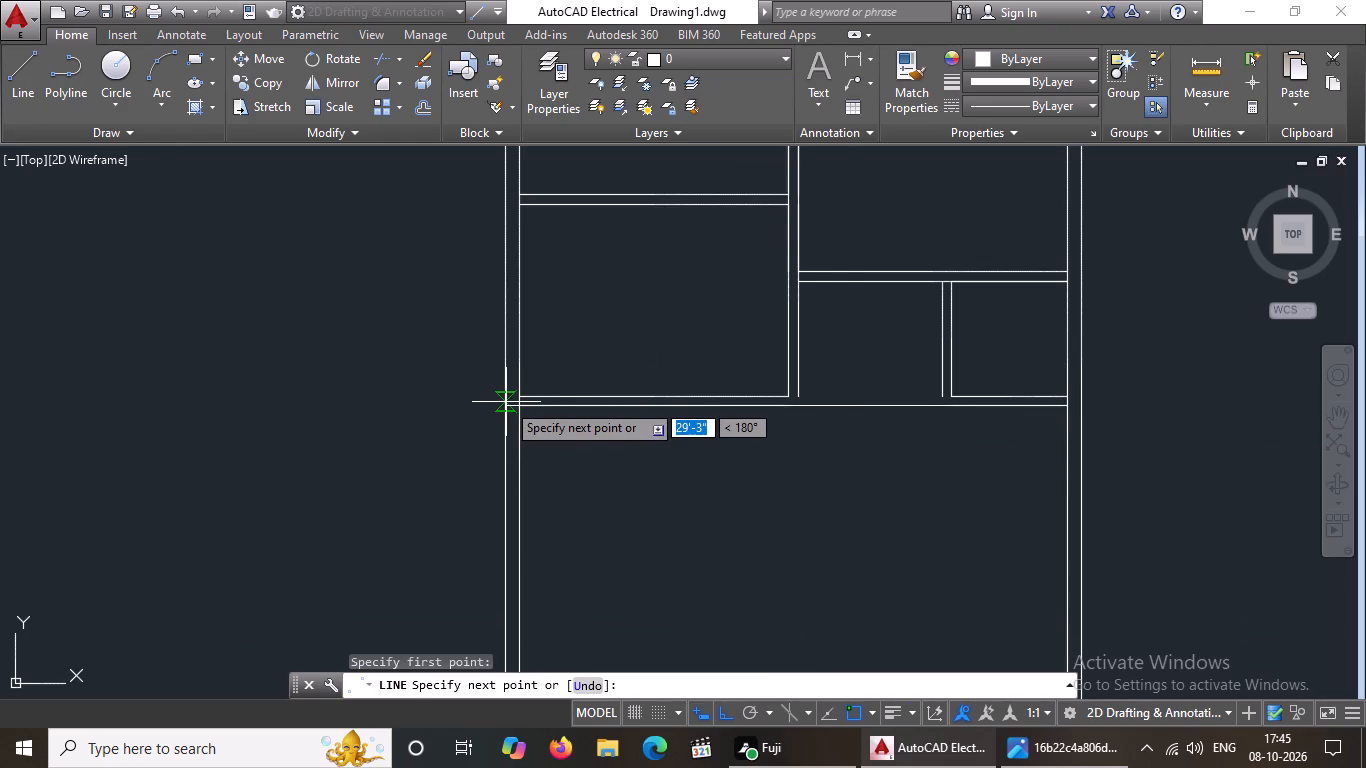
type("10'")
key("Return")
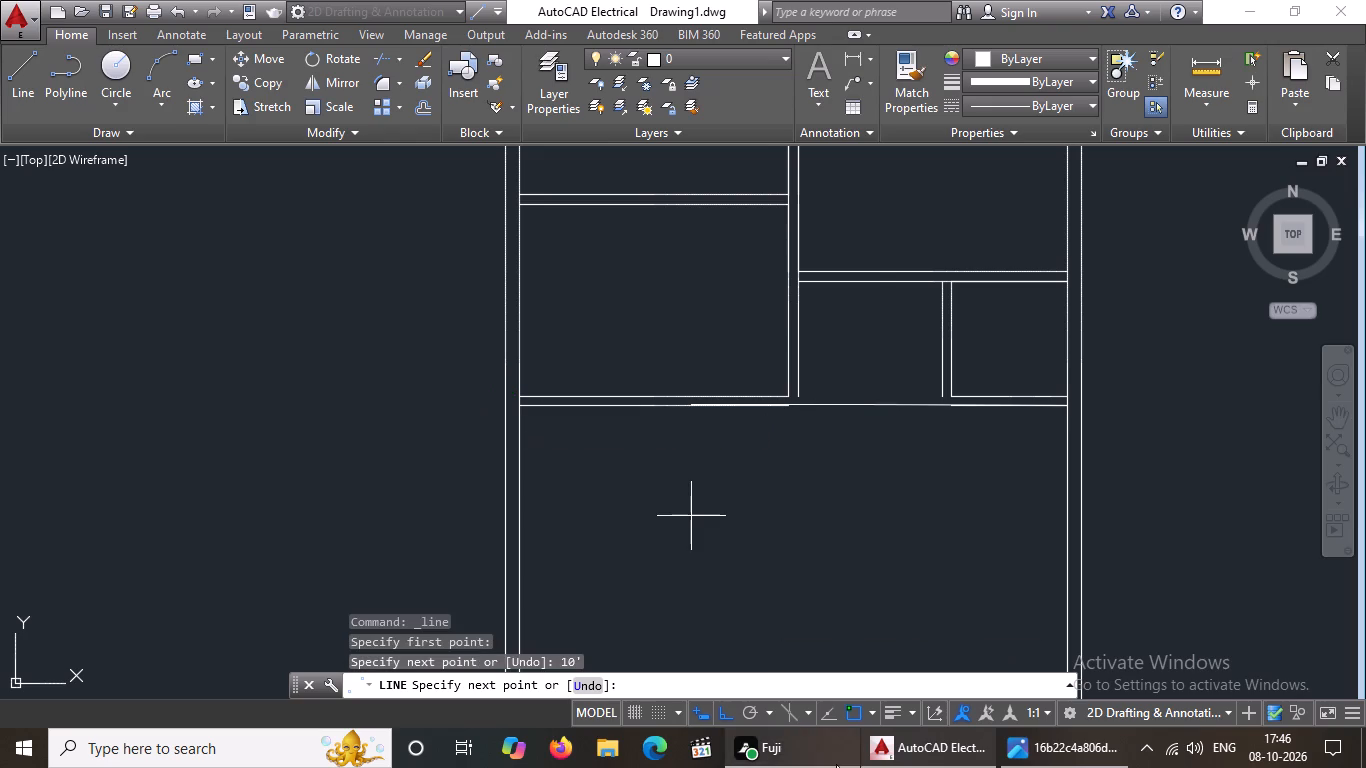
type("10'")
key("Return")
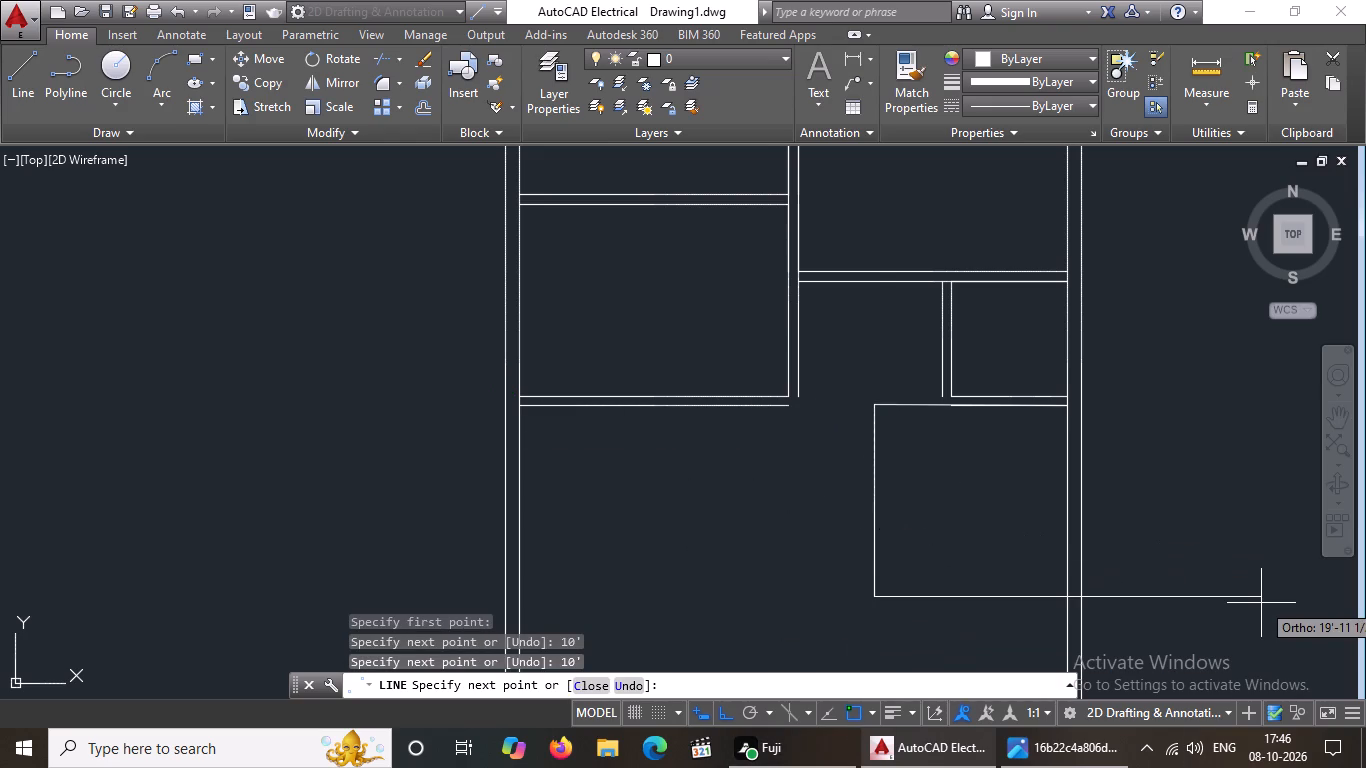
type("10'")
key("Return")
key("Return")
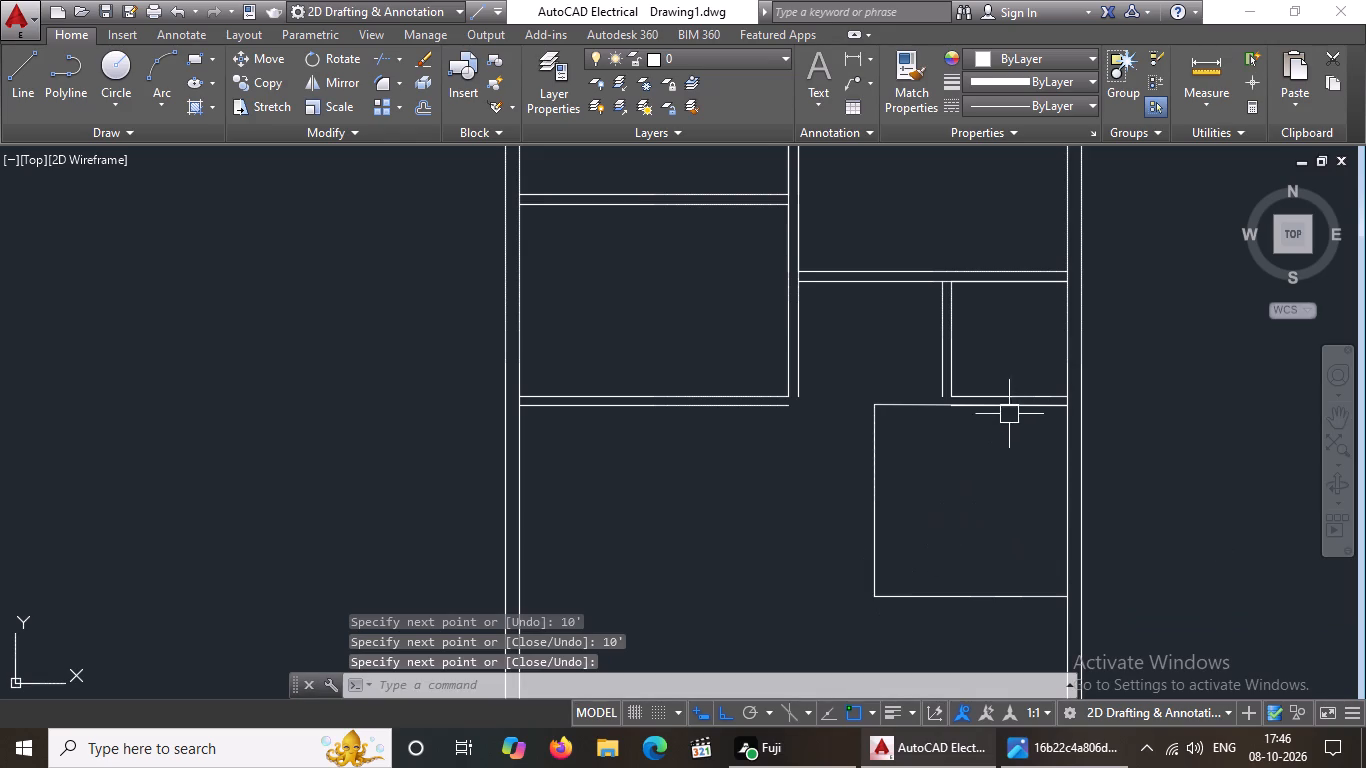
Delete the short offset line below the 6' x 6' room that overlaps the 10' room's north line.
scroll(1015, 413, "up", 2)
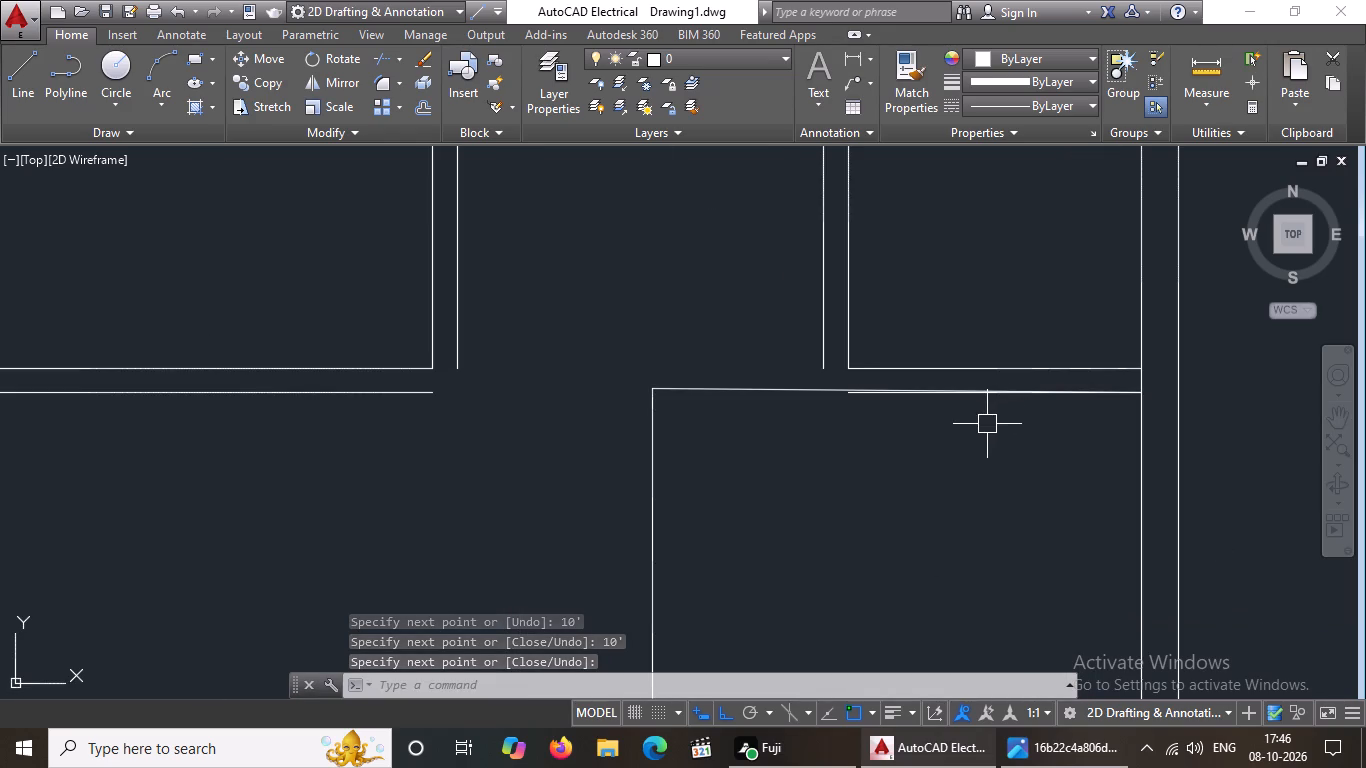
scroll(910, 419, "up", 2)
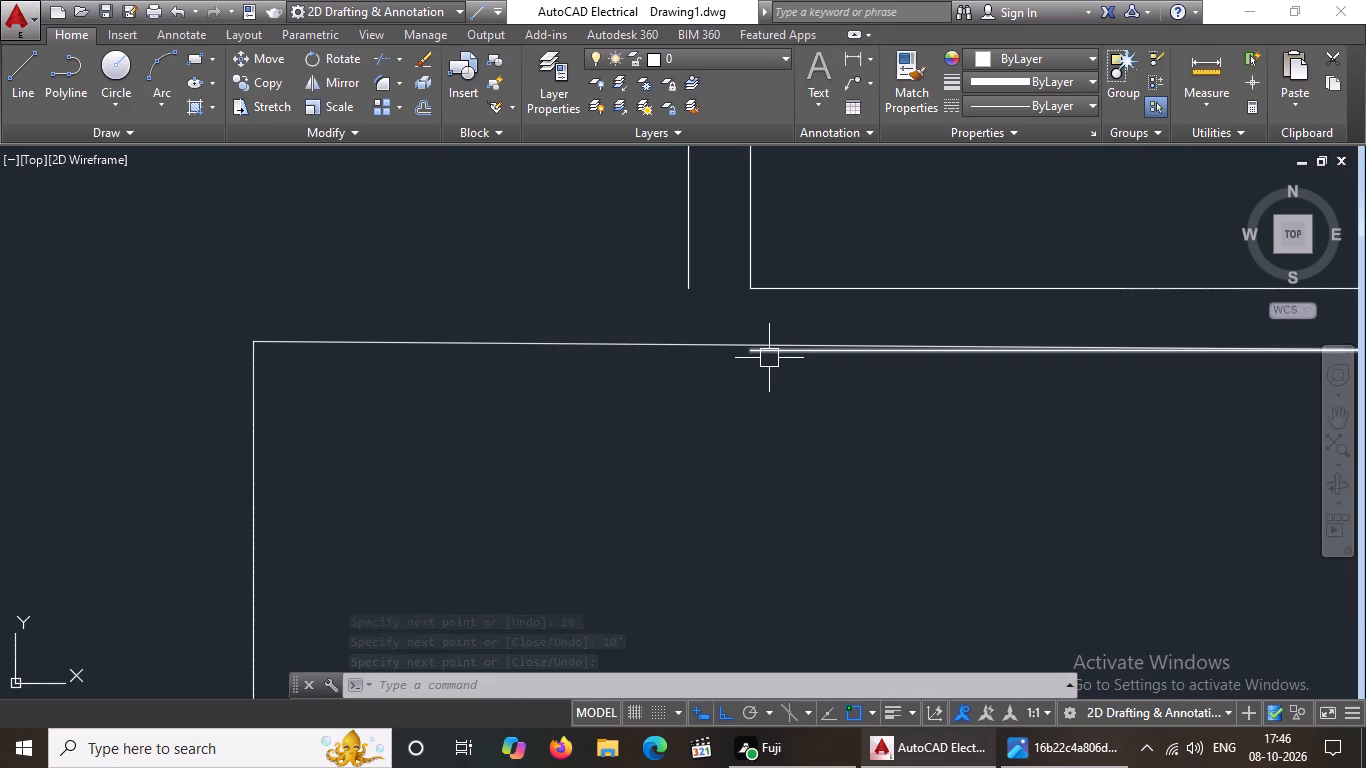
left_click(769, 358)
key("Delete")
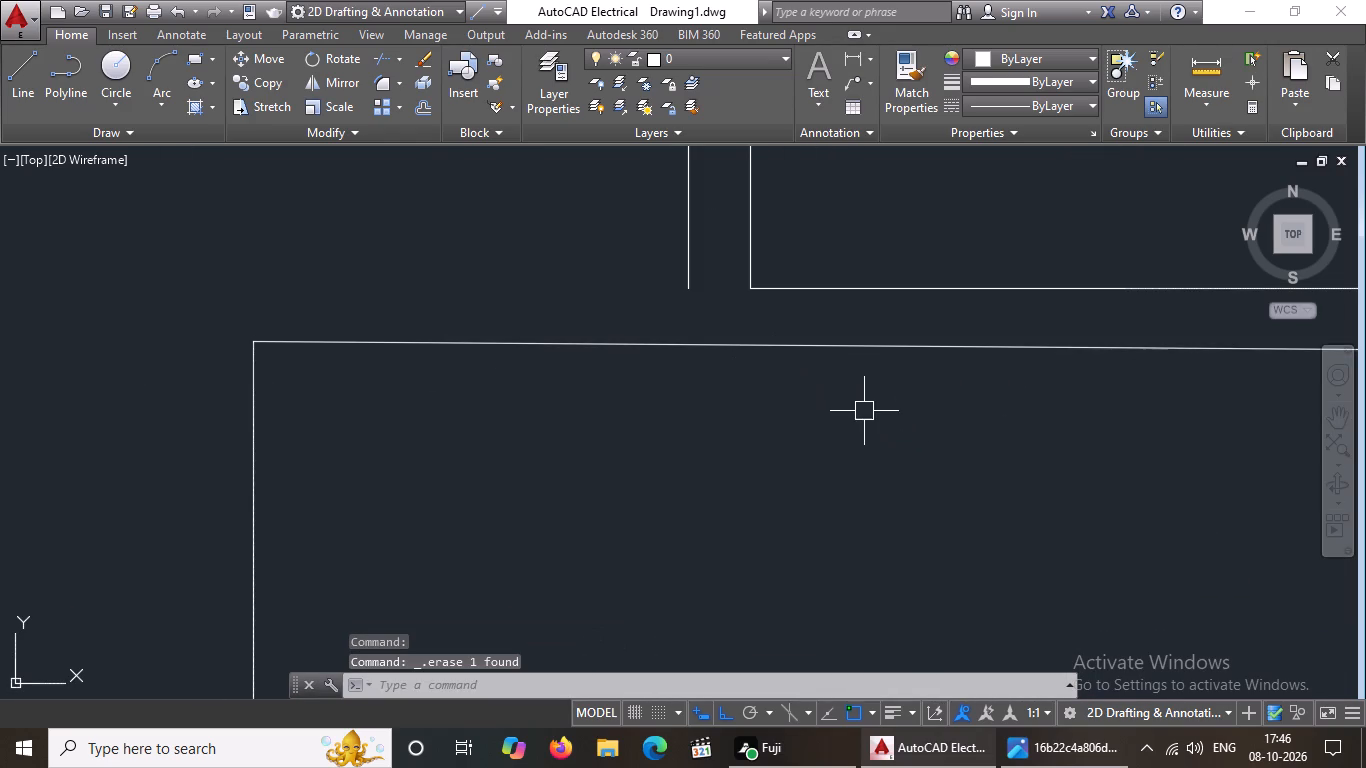
Offset the 10' x 10' room's north line to the north, west line to the west and south line to the south by 6".
scroll(860, 397, "down", 4)
scroll(611, 327, "down", 2)
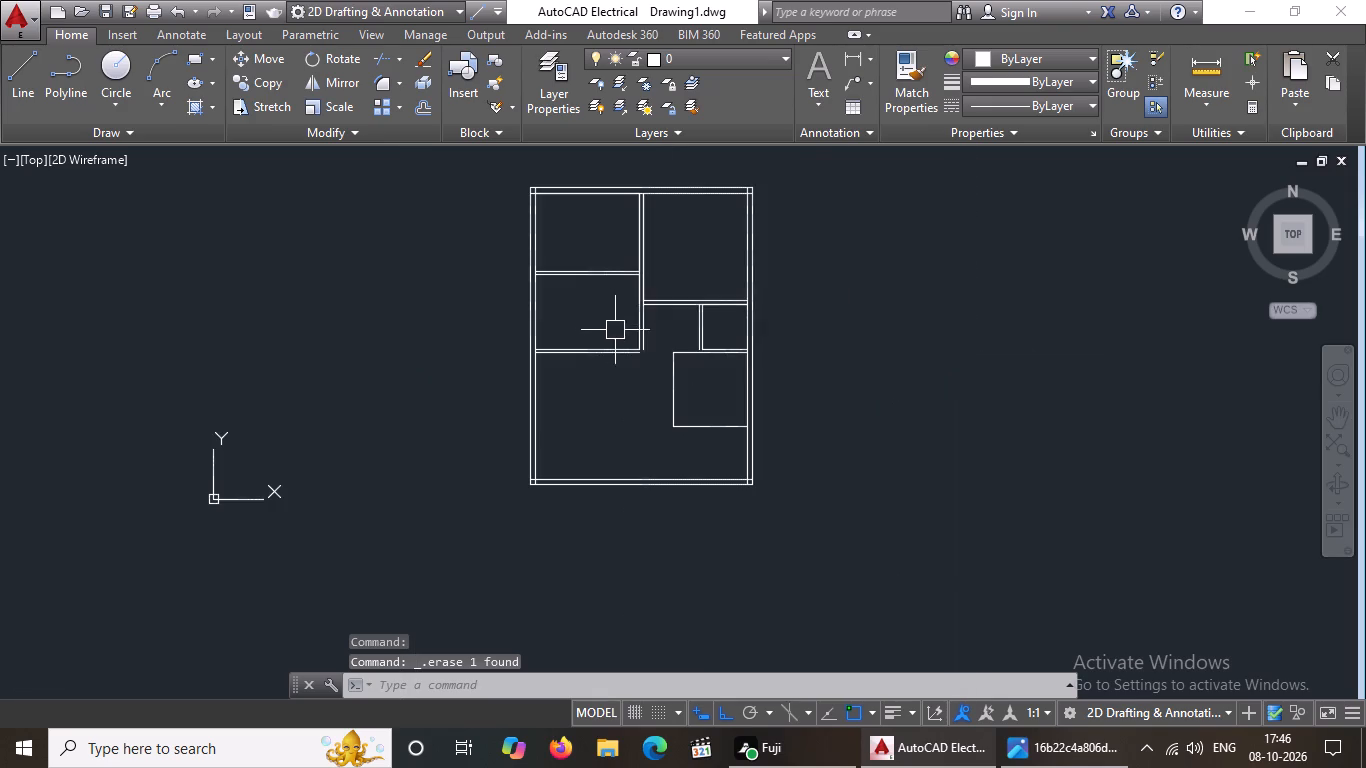
scroll(605, 241, "up", 2)
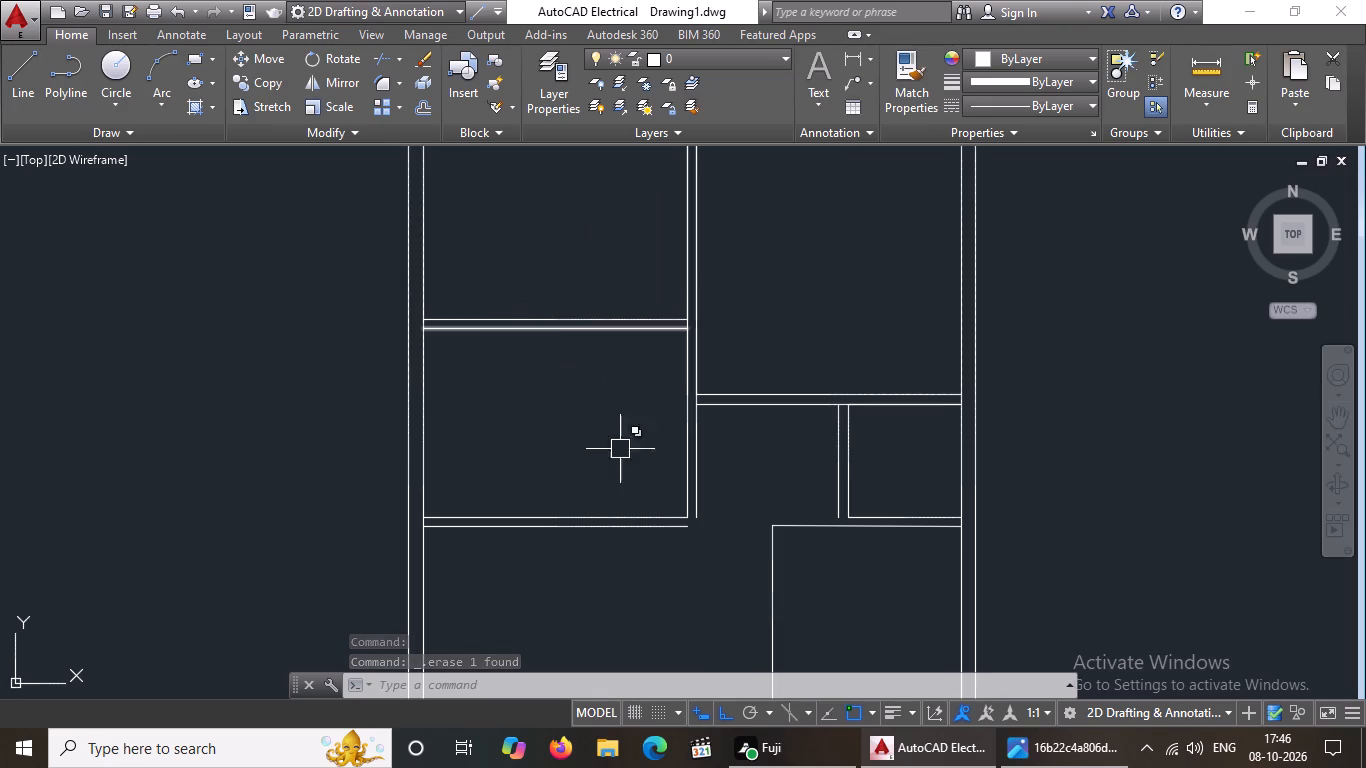
scroll(699, 535, "down", 3)
scroll(739, 633, "up", 2)
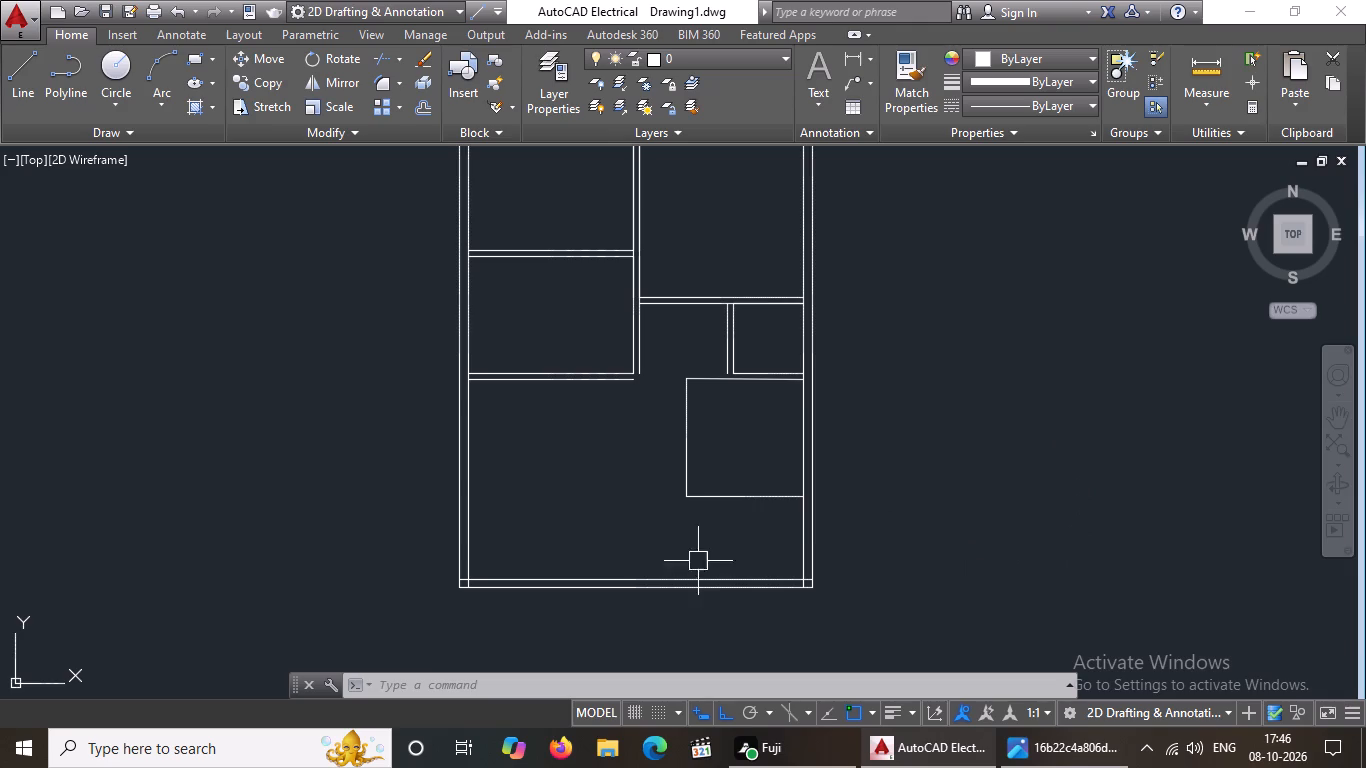
scroll(721, 533, "up", 1)
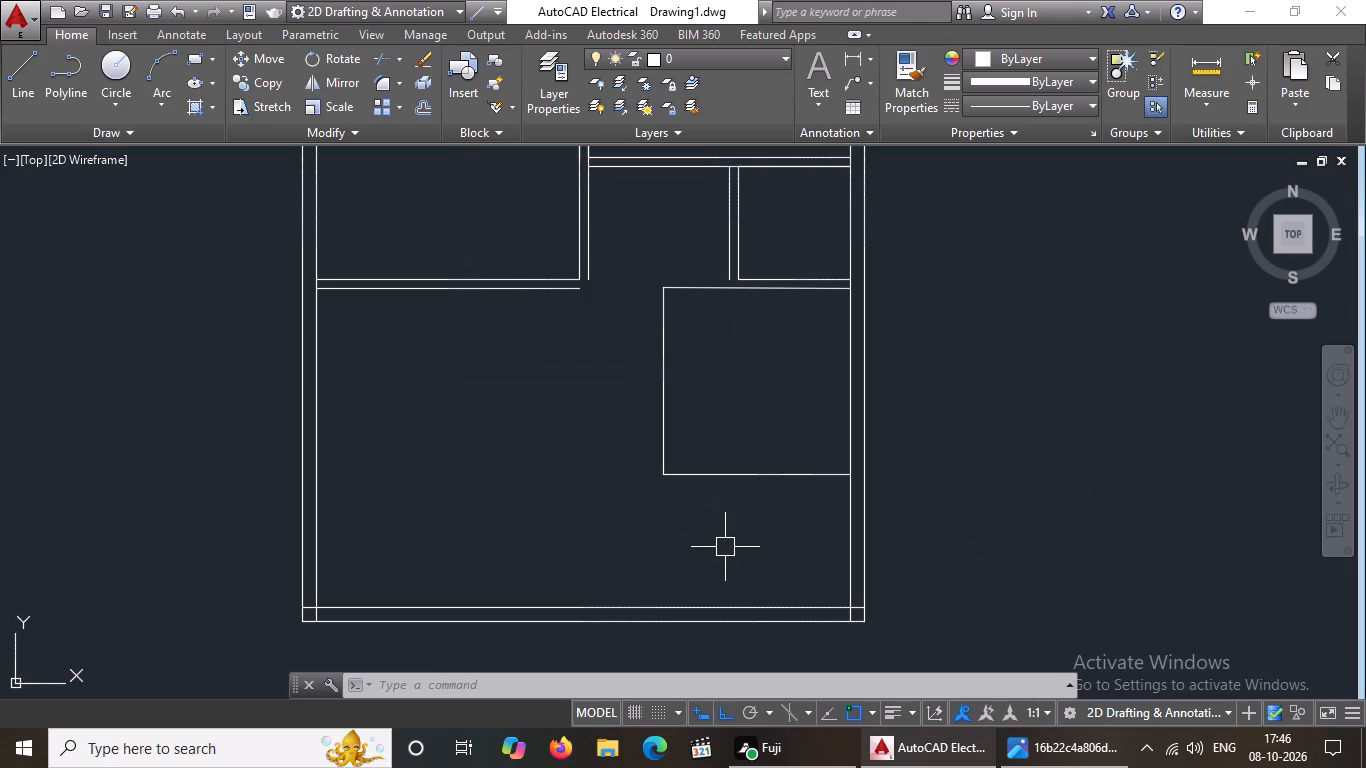
key("Escape")
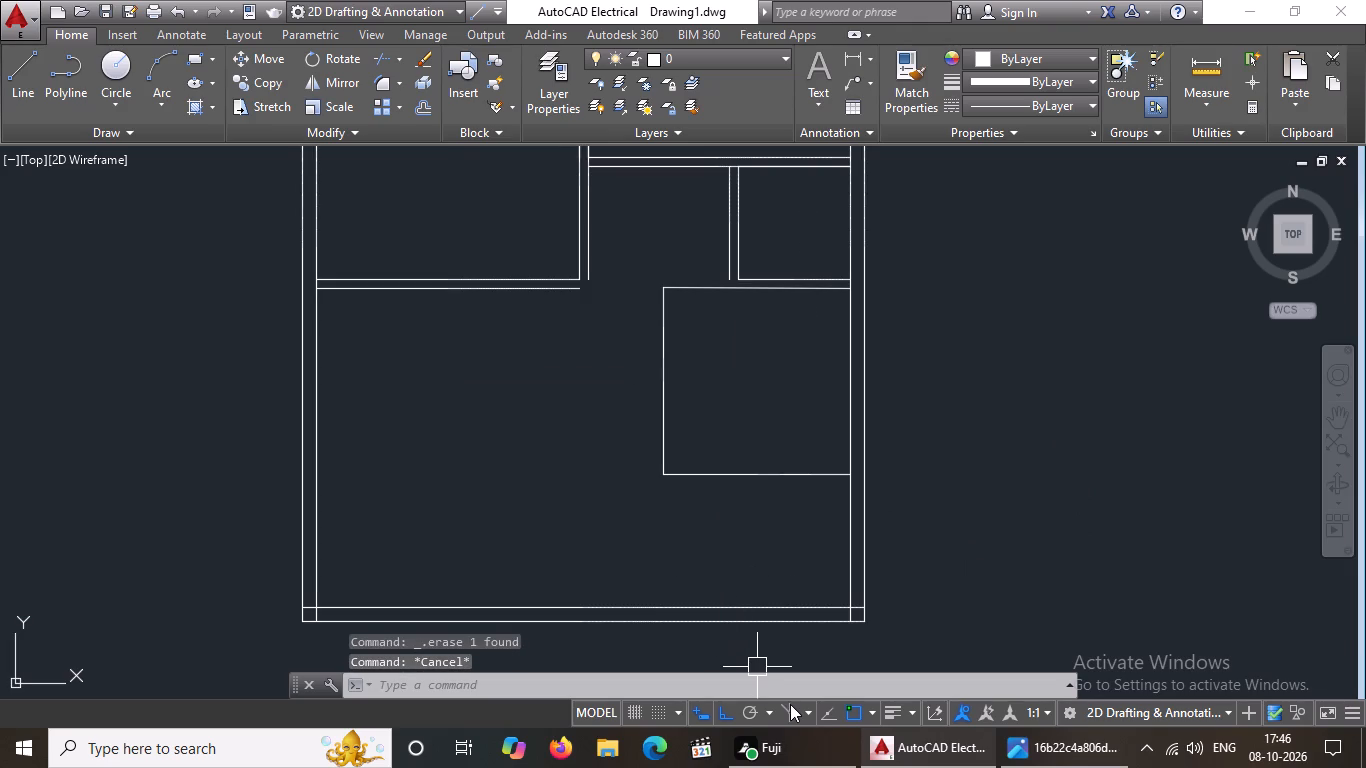
key("o")
key("Return")
type("6\"")
key("Return")
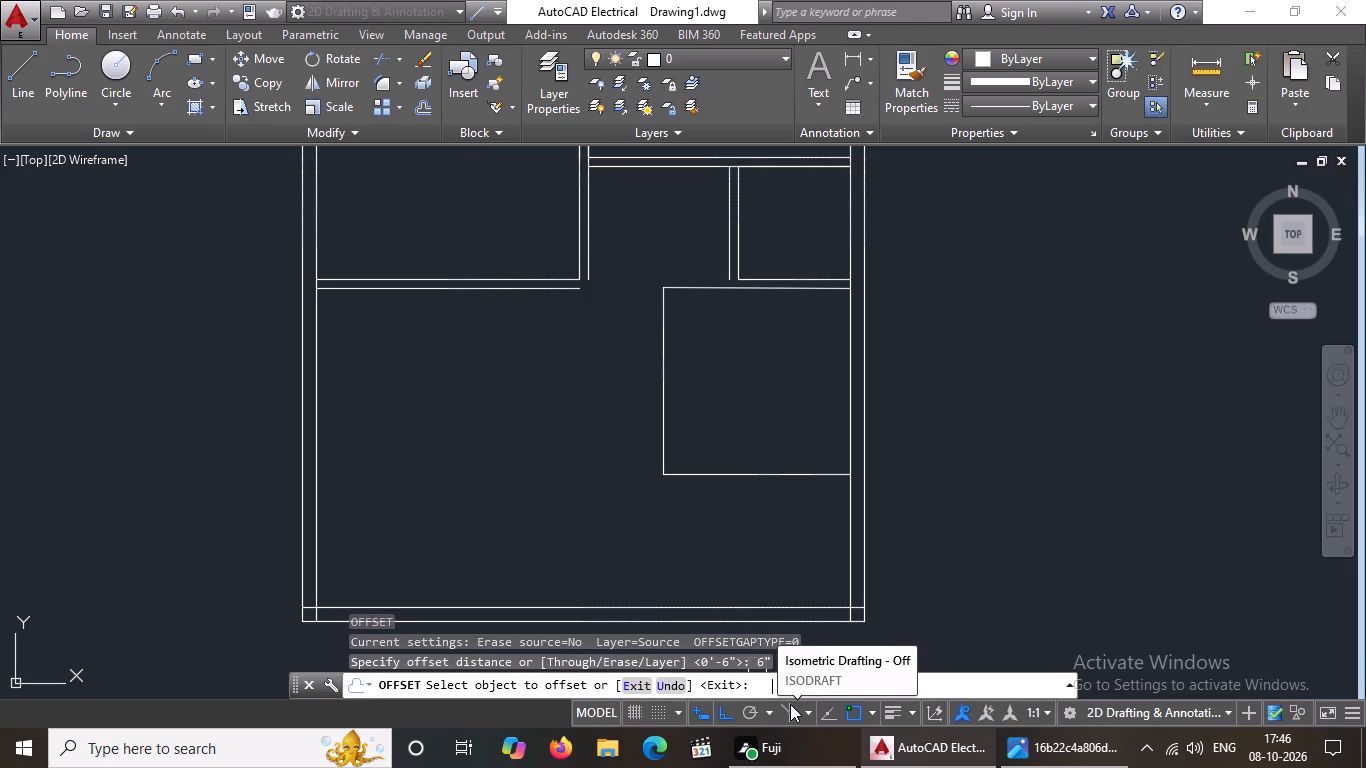
left_click(716, 287)
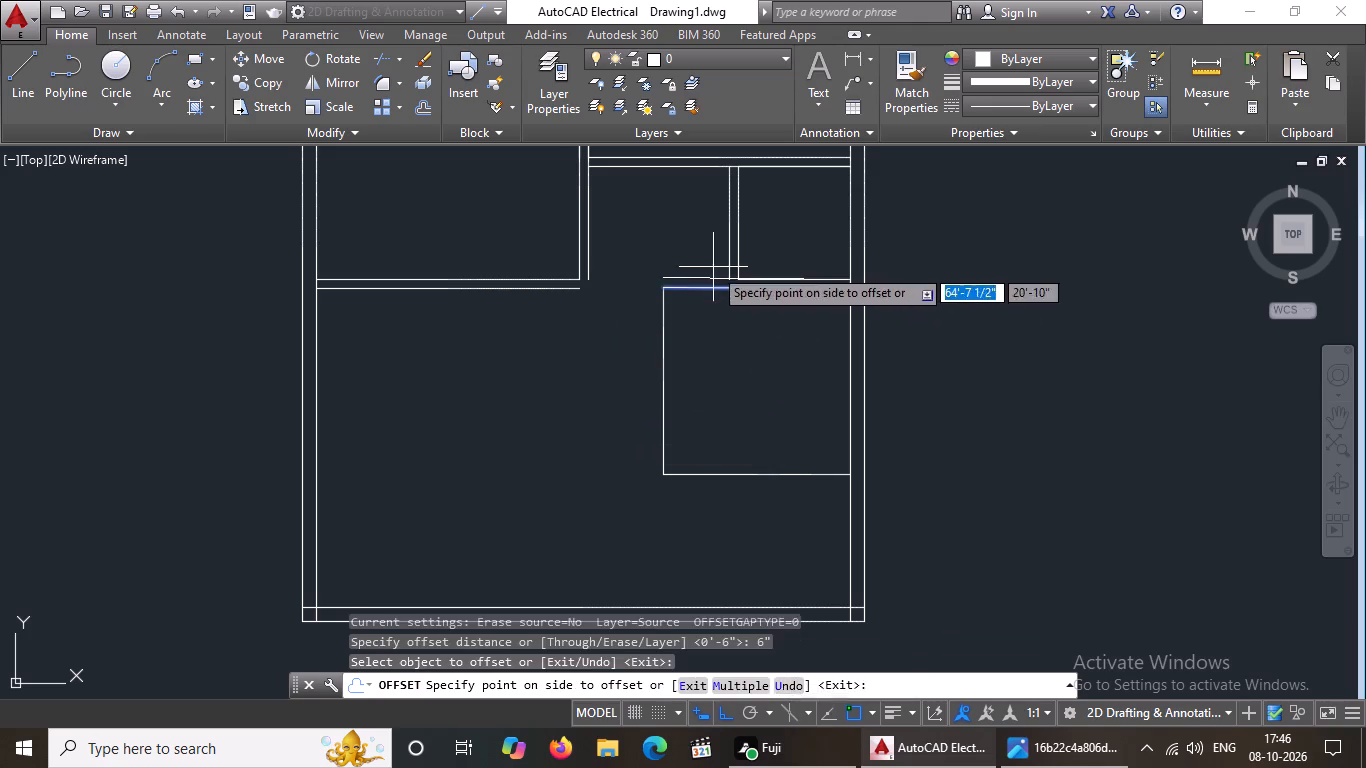
left_click(713, 266)
left_click(661, 346)
left_click_drag(572, 355, 585, 357)
left_click_drag(804, 476, 804, 487)
left_click(791, 547)
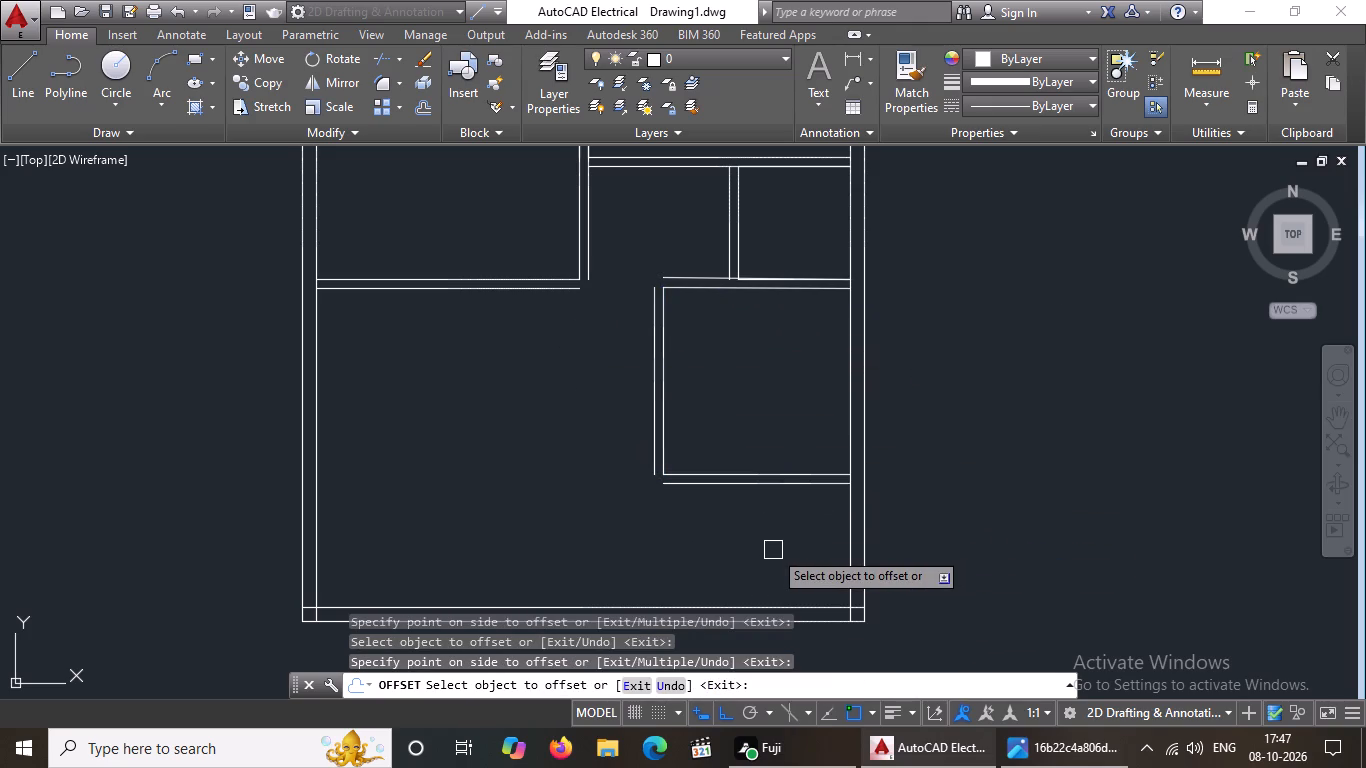
scroll(773, 550, "down", 1)
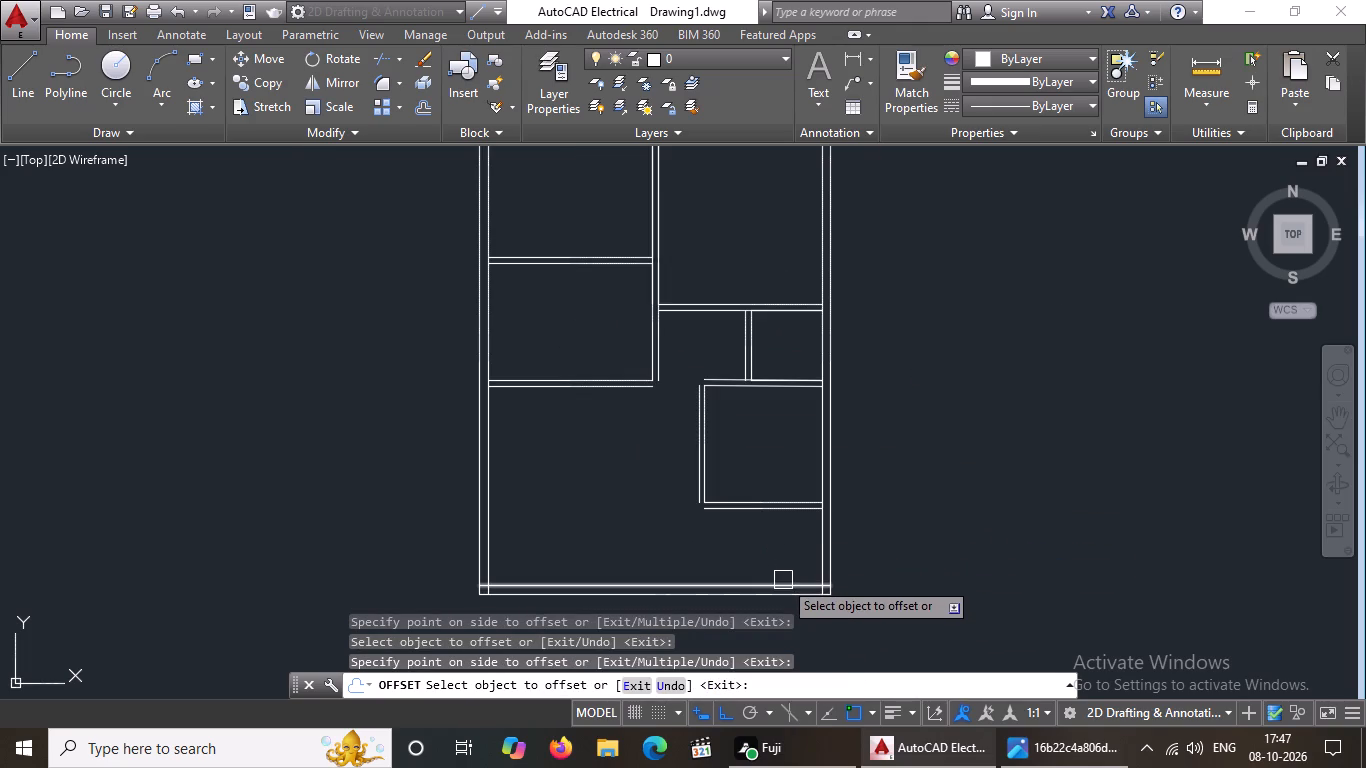
key("Escape")
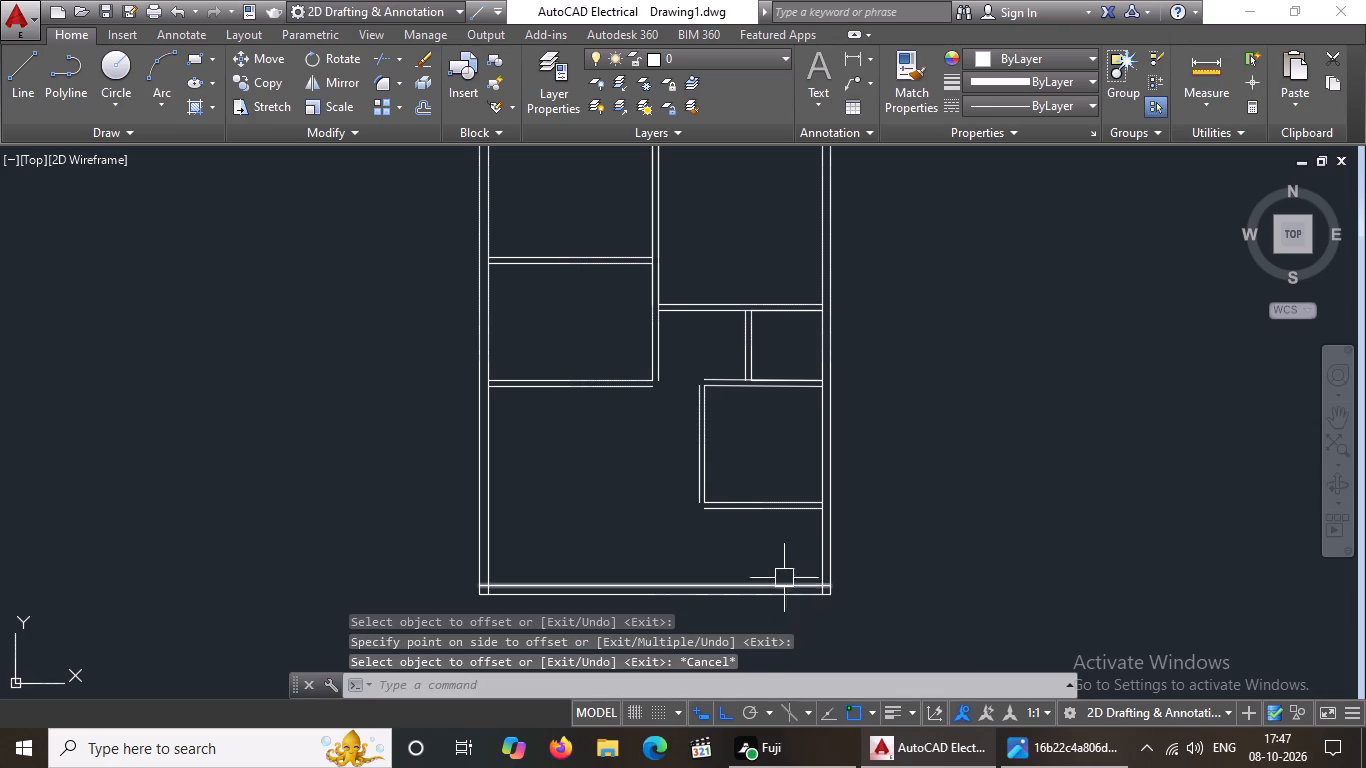
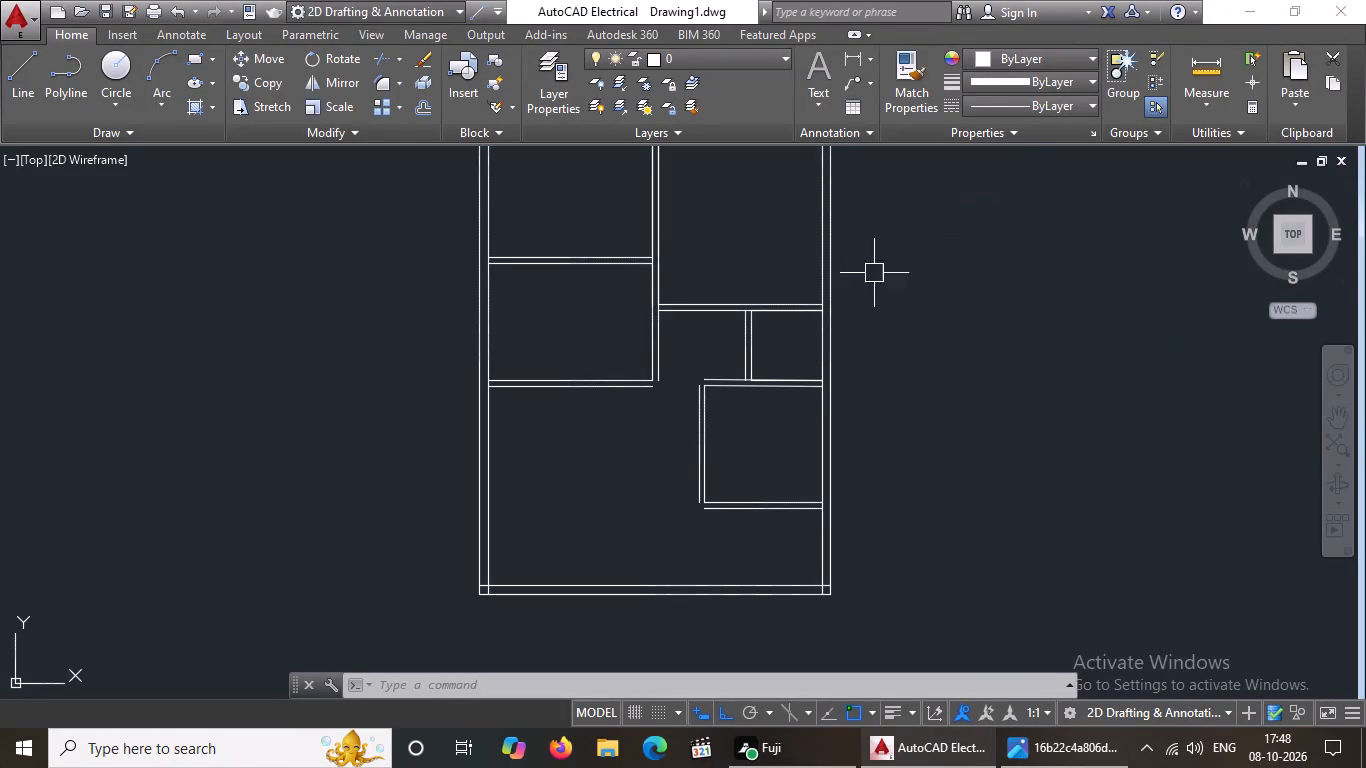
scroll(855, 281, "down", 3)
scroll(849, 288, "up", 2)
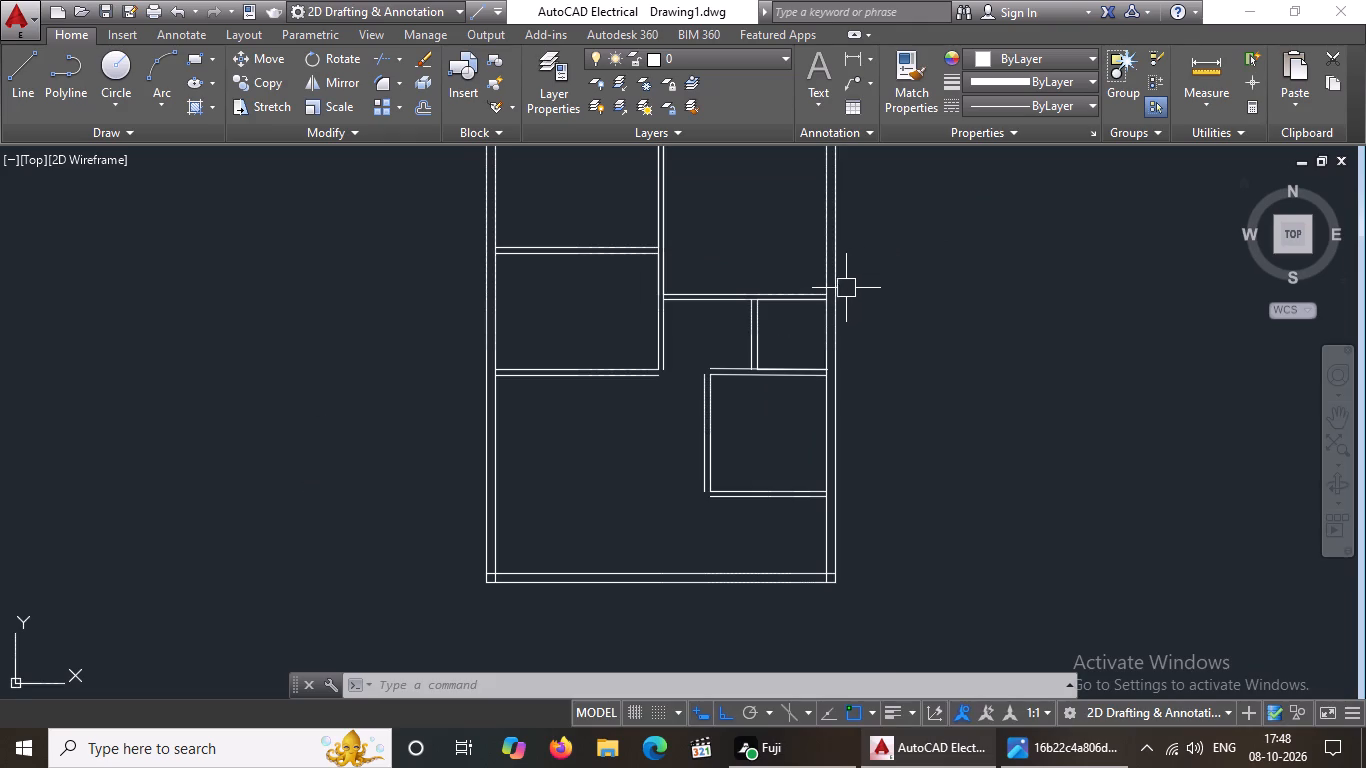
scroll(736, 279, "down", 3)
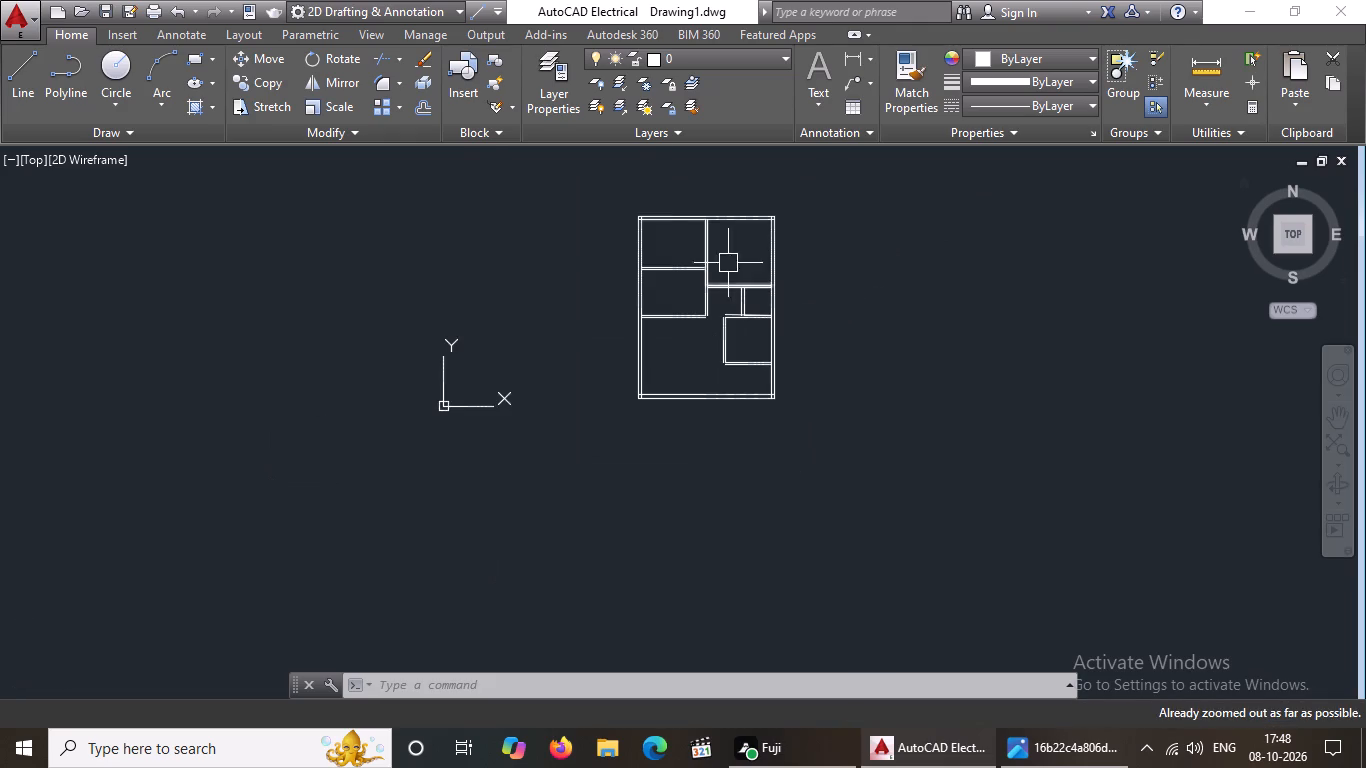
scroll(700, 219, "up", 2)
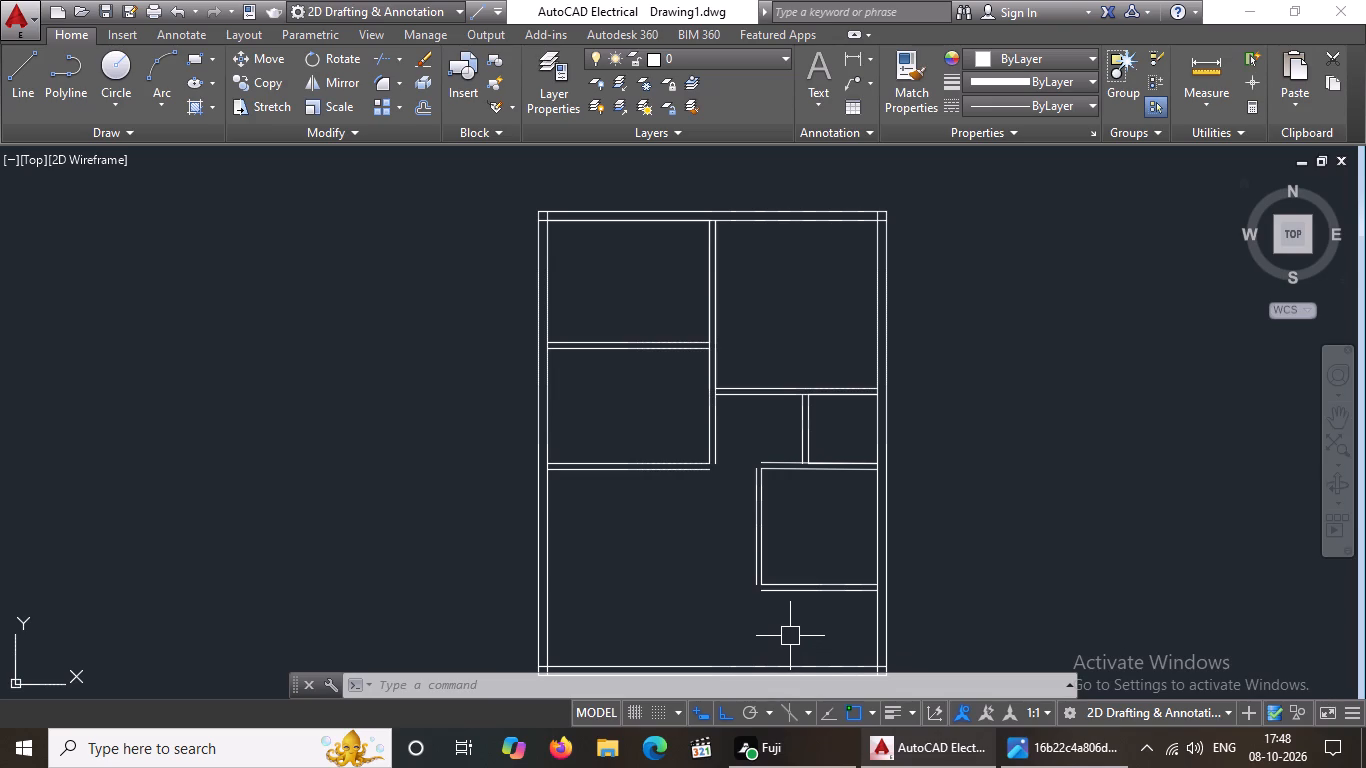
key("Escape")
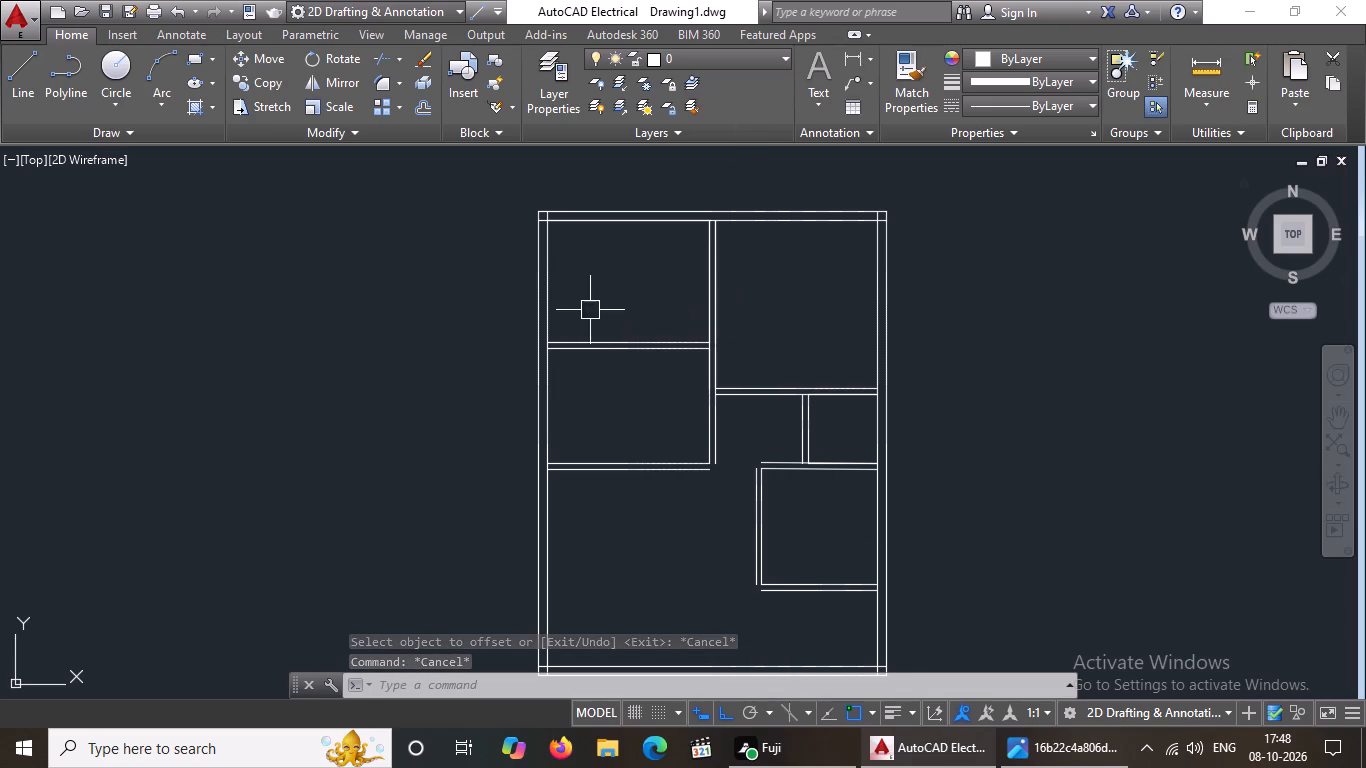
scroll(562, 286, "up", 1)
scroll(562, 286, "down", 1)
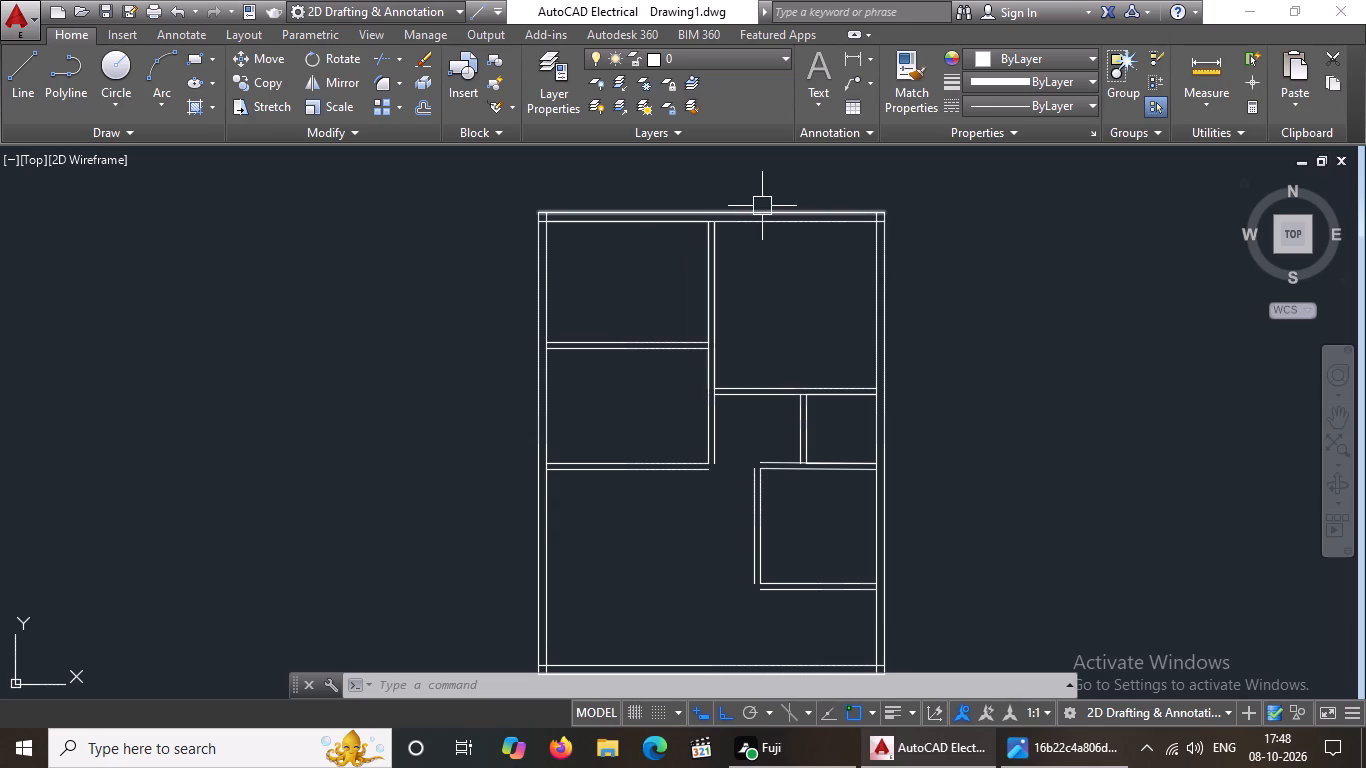
Draw a closed 9" by 4' upright rectangle outside the plan, east of the upper east room, as a window outline.
left_click(38, 85)
left_click(958, 235)
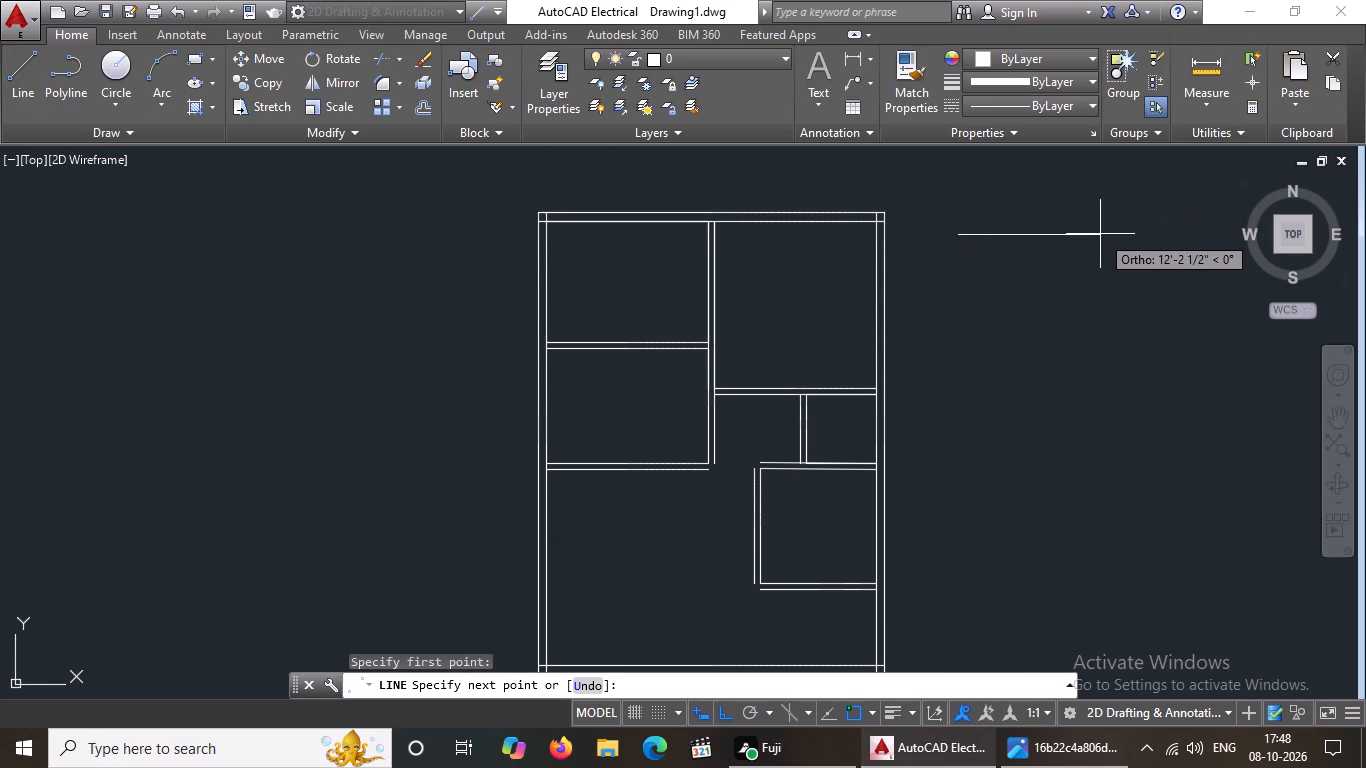
type("9\"")
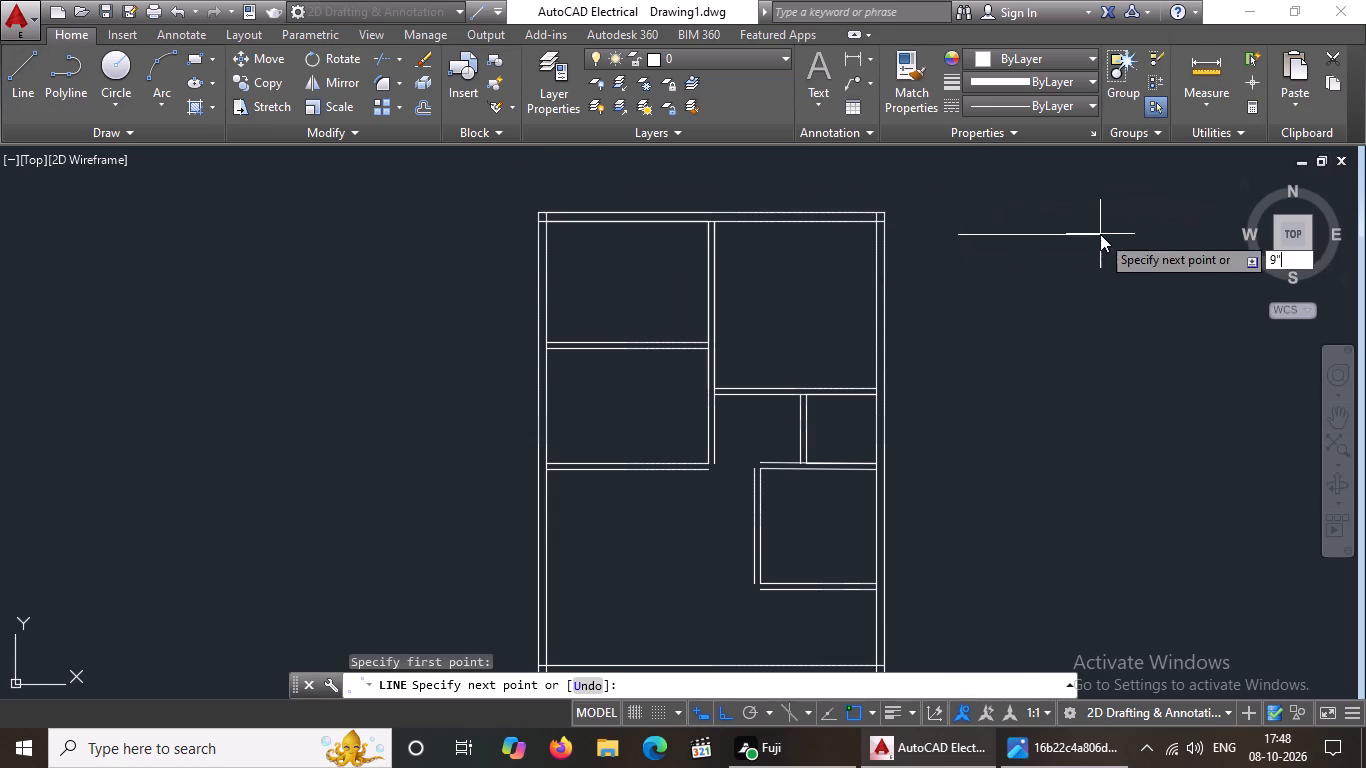
key("Return")
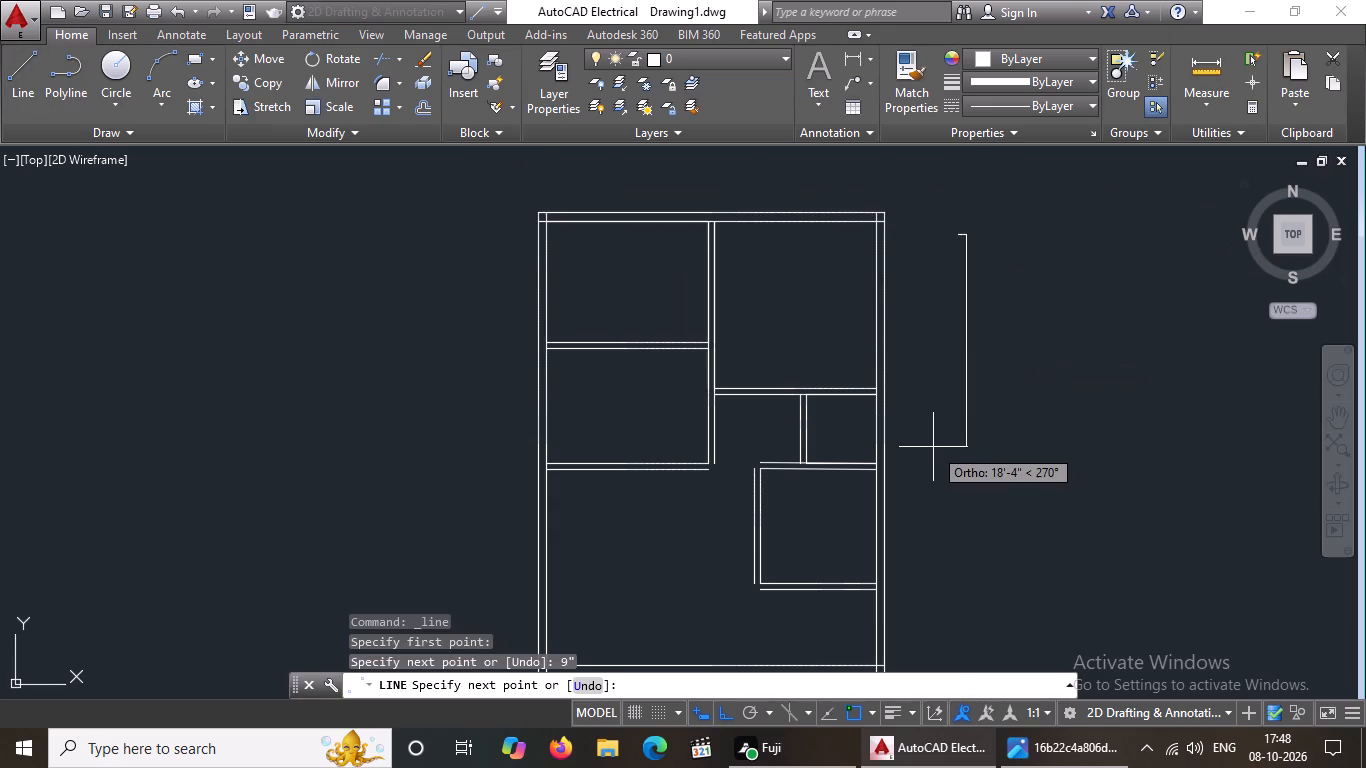
type("4'")
key("Return")
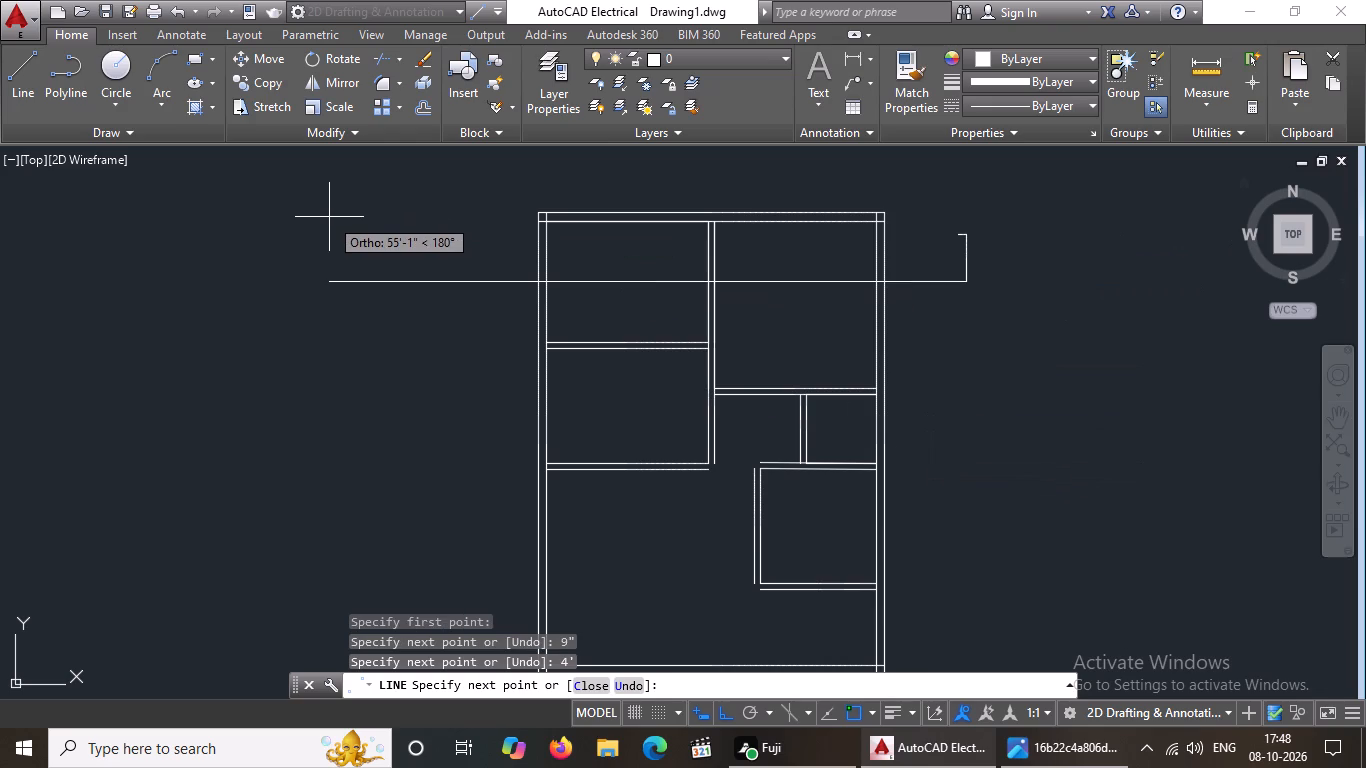
type("9\"")
key("Return")
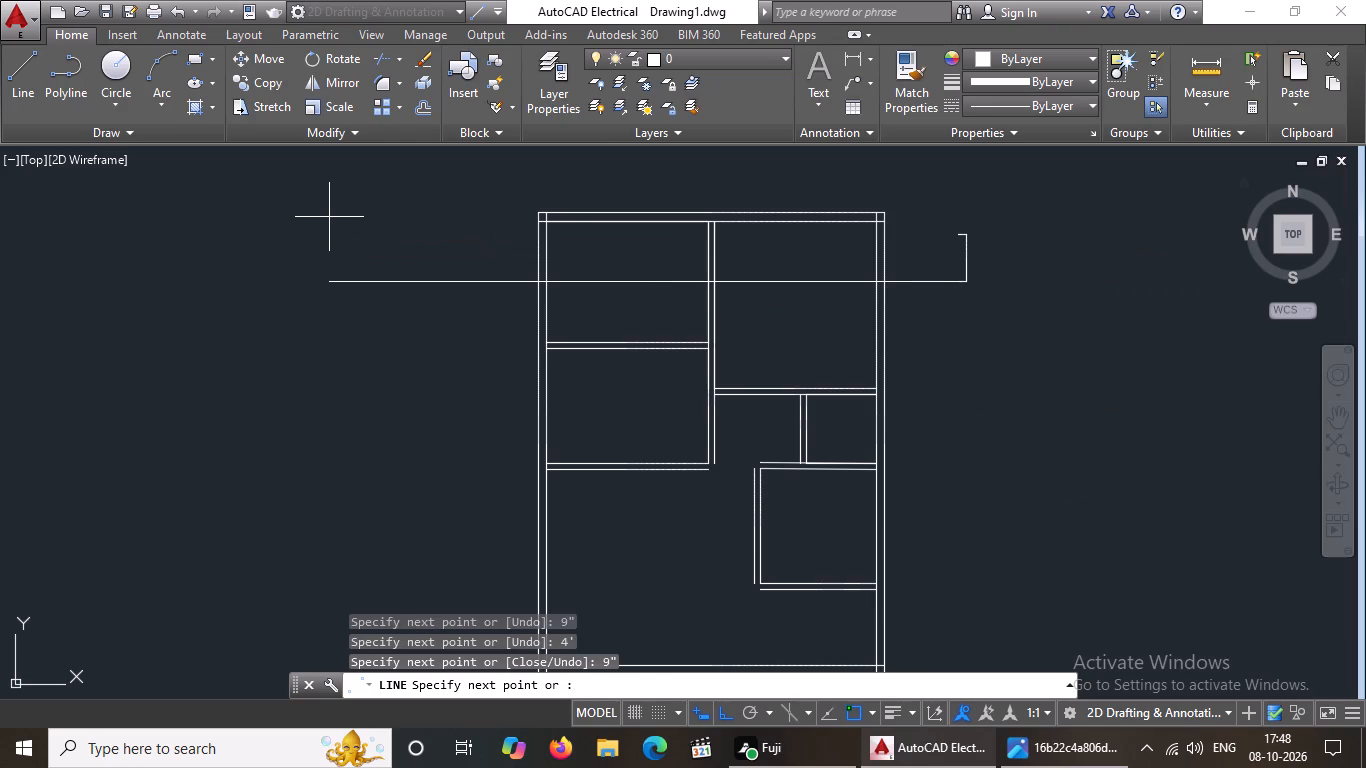
type("4'")
key("Return")
key("Return")
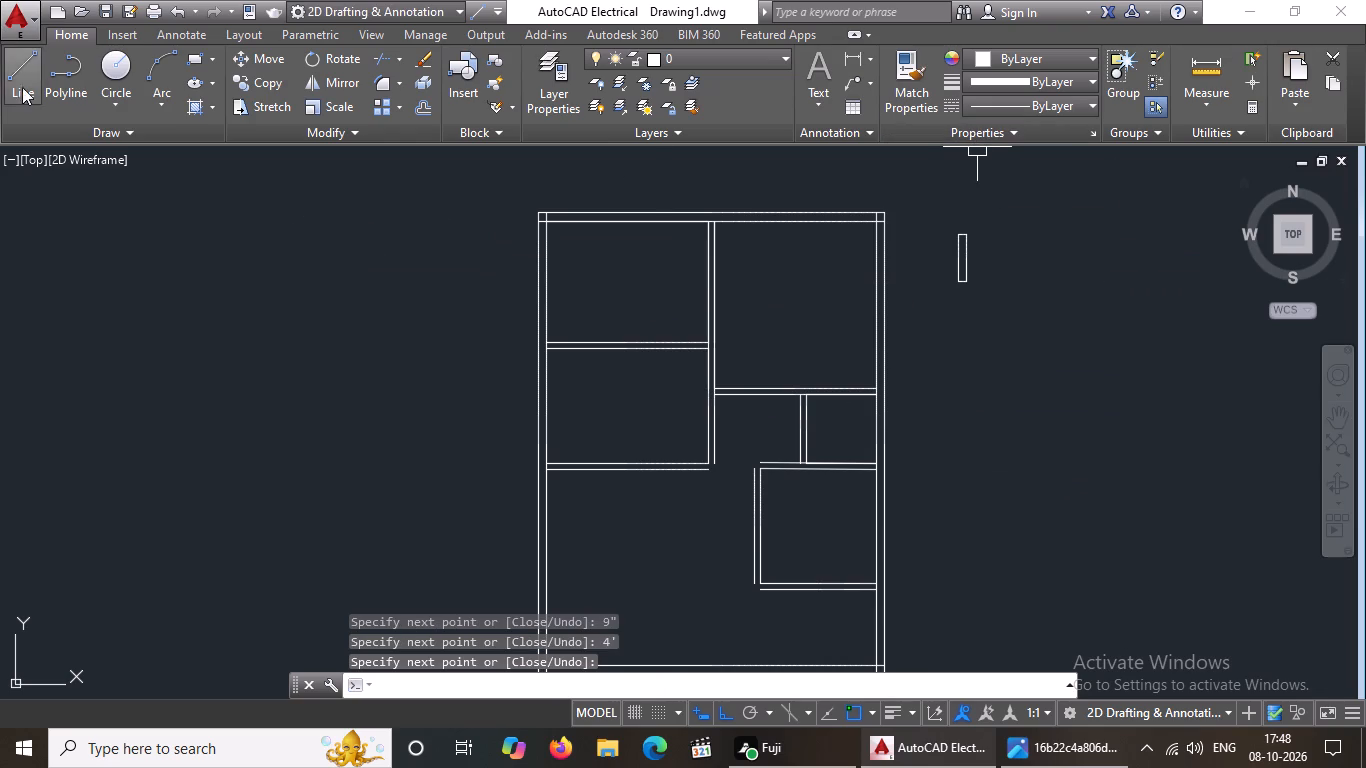
Draw a vertical centre line through the window rectangle from the midpoint of its north edge to its south edge.
left_click(33, 81)
scroll(971, 241, "up", 2)
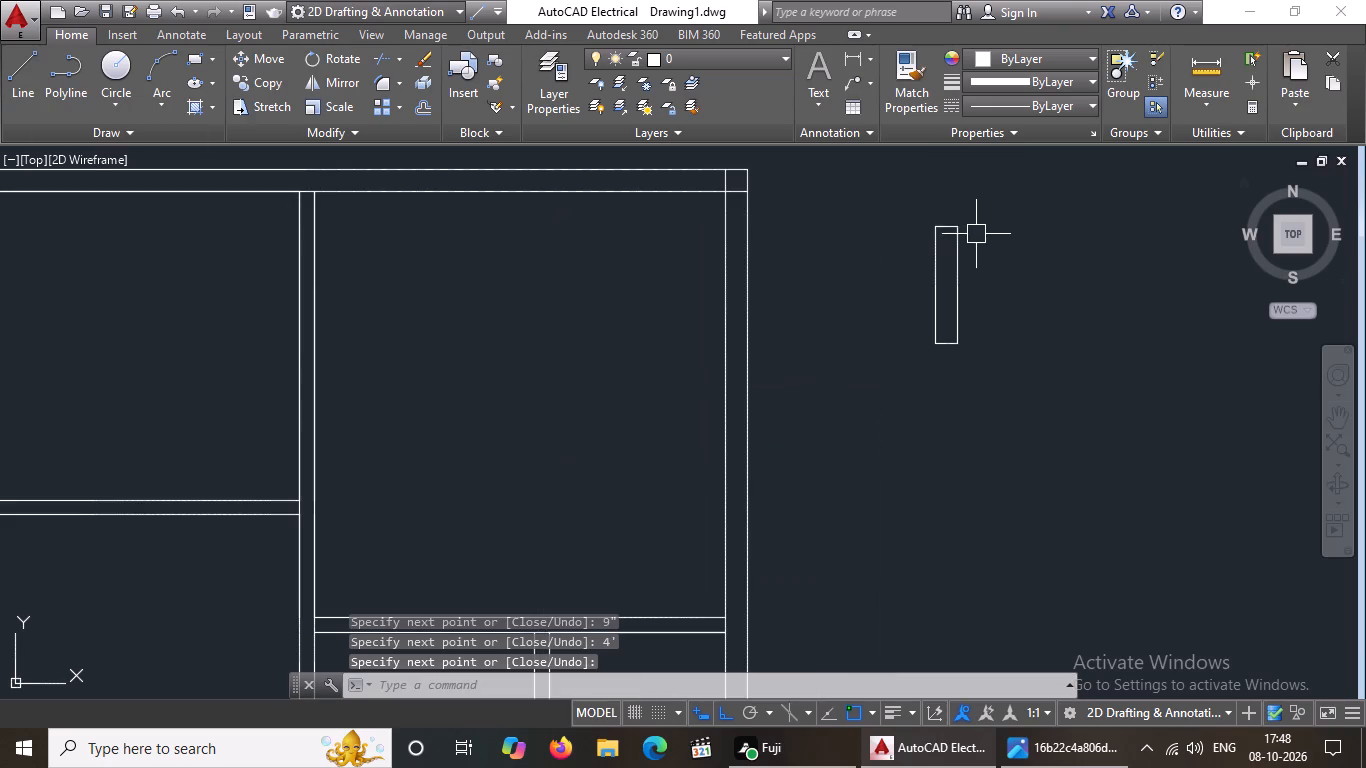
left_click(38, 65)
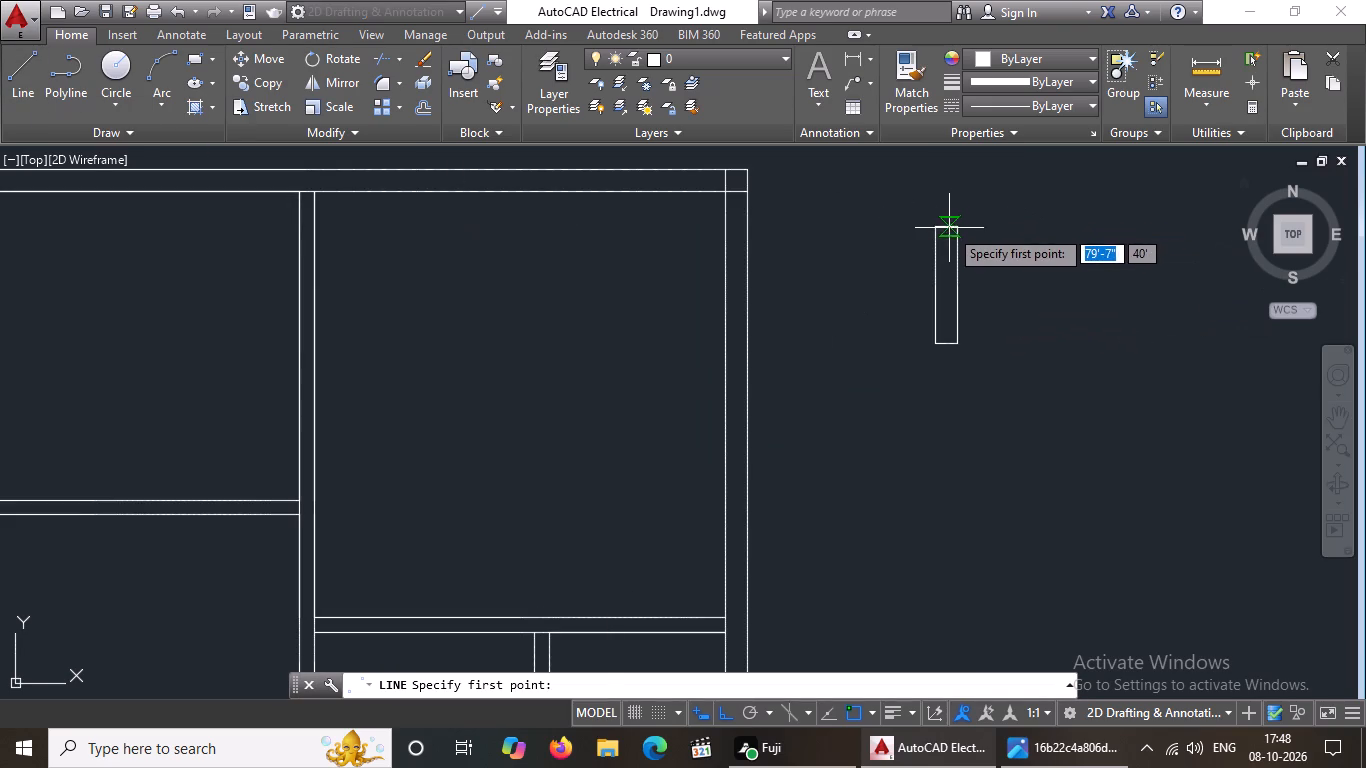
left_click(946, 227)
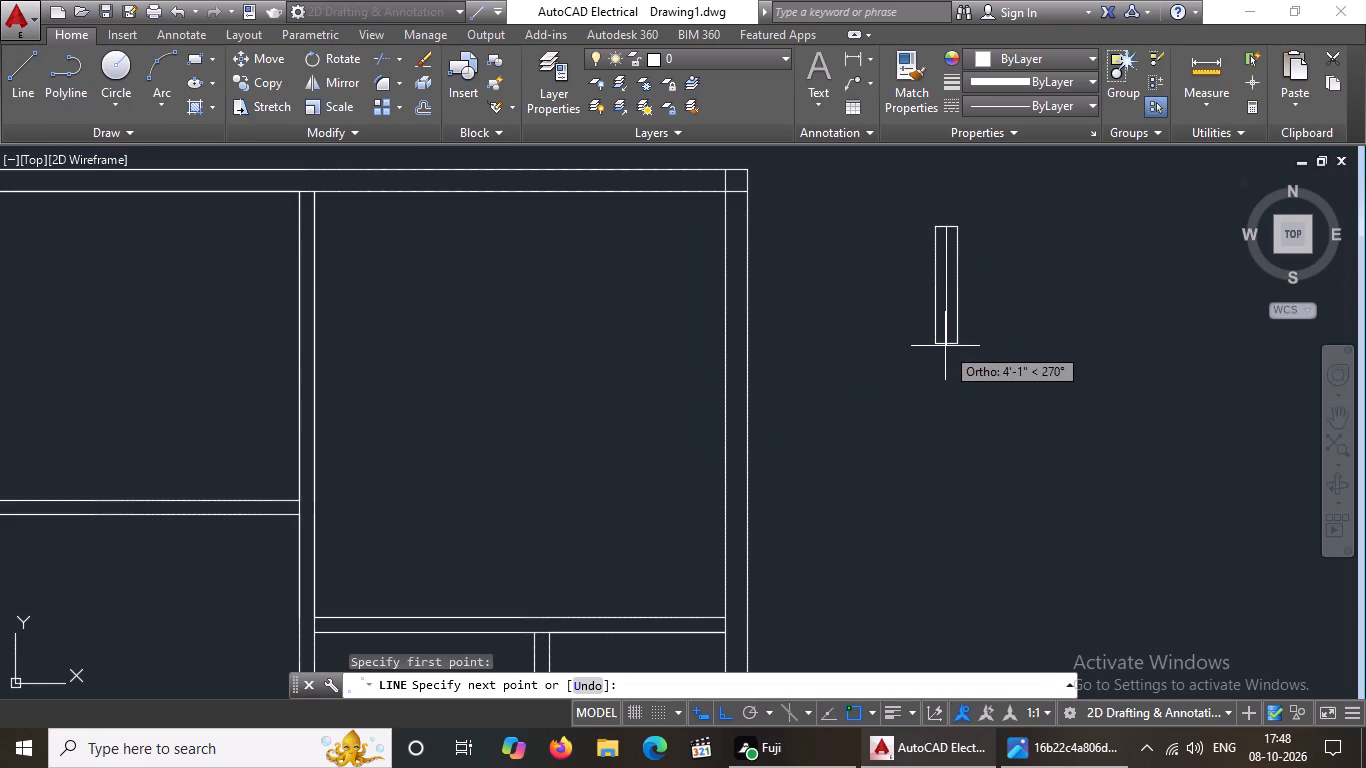
left_click(945, 345)
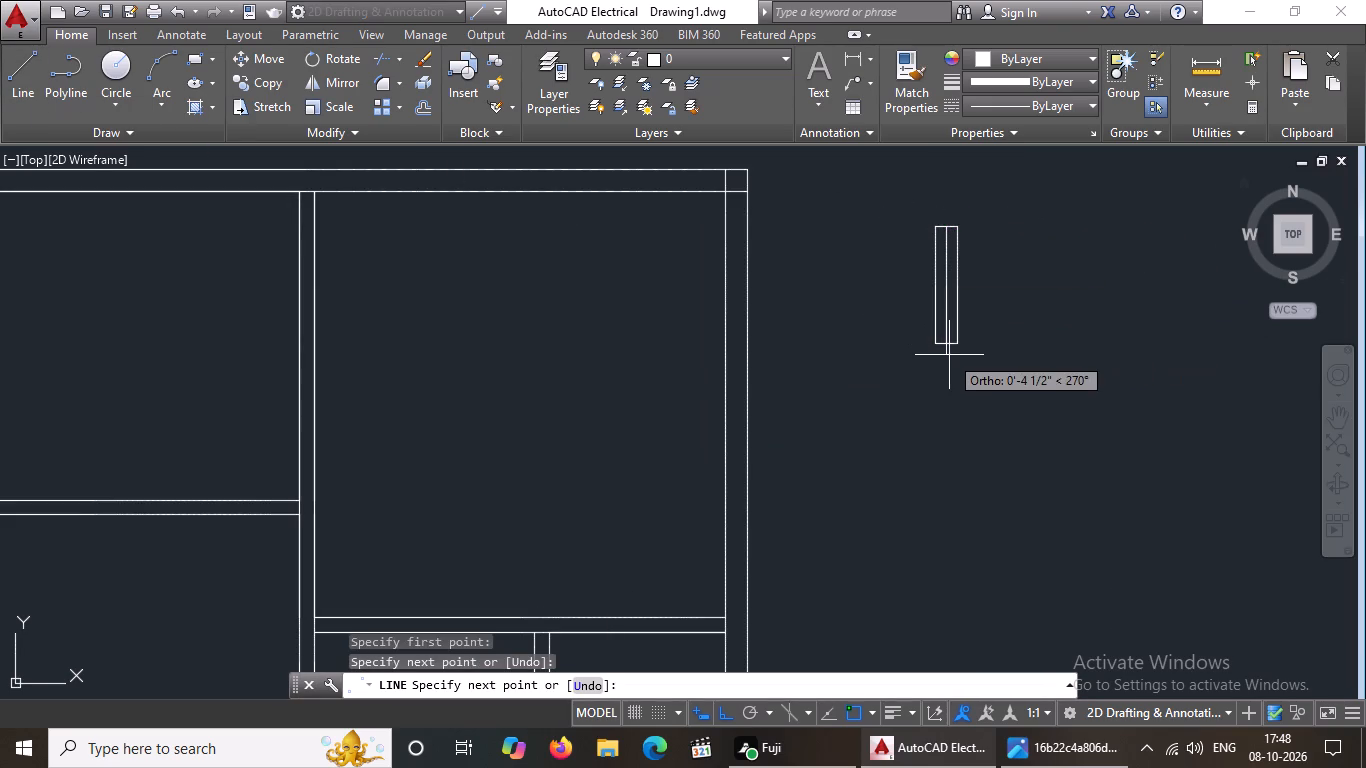
key("Escape")
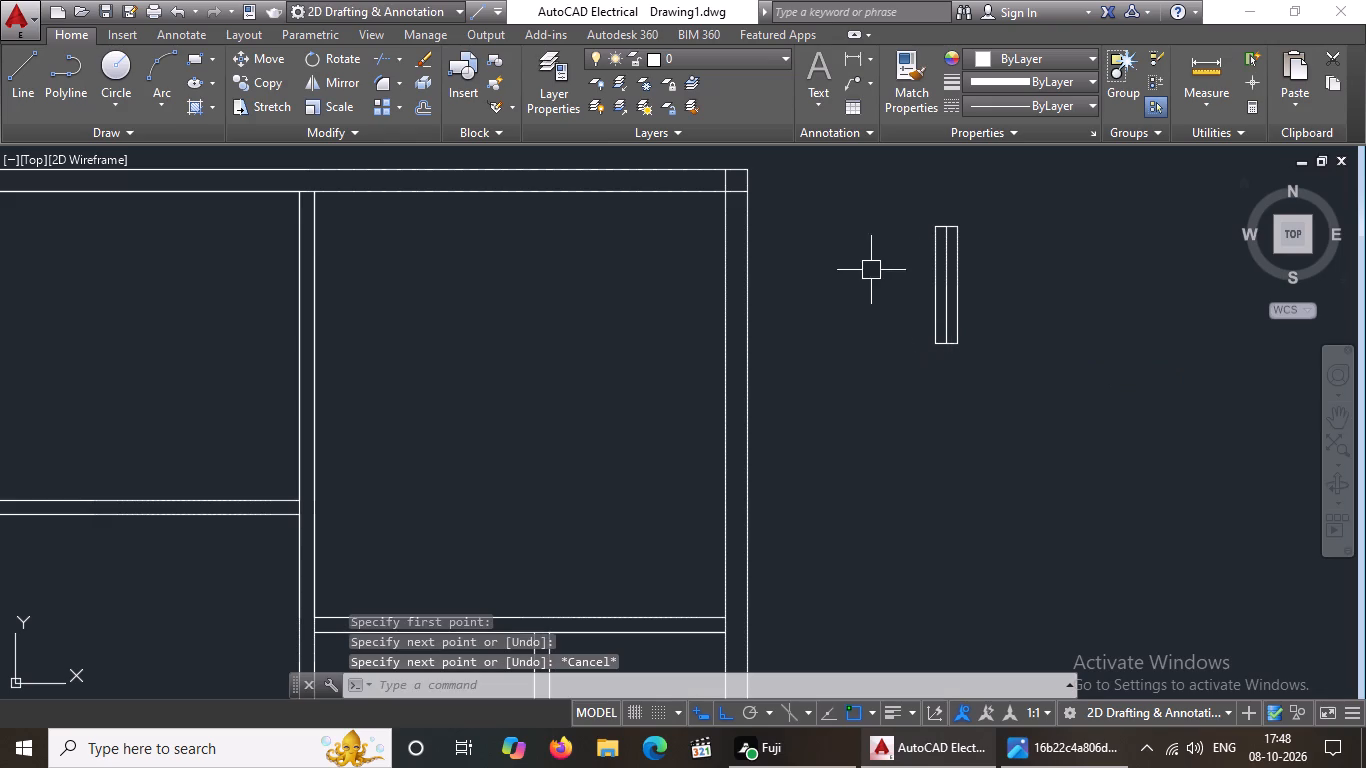
Offset the window's centre line by 1" to both the west and the east.
scroll(991, 271, "up", 1)
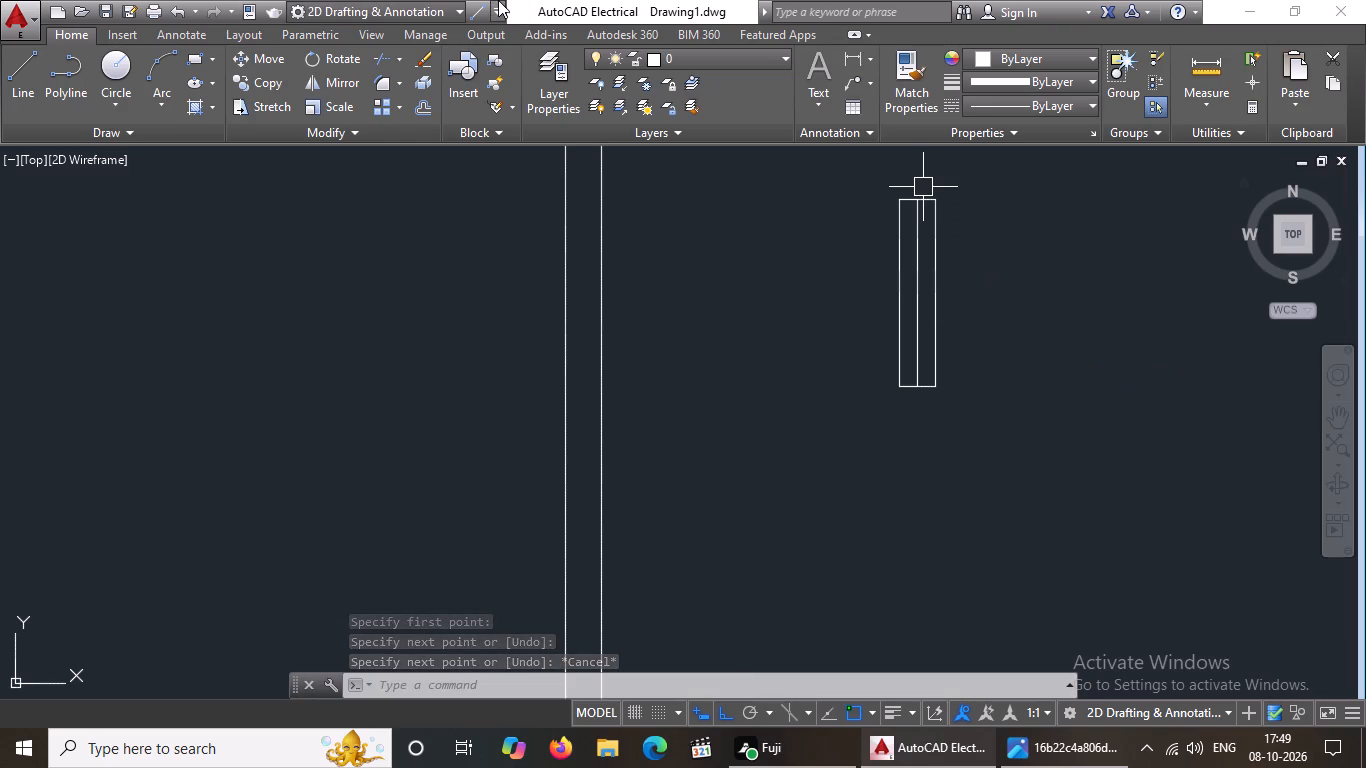
key("o")
key("Return")
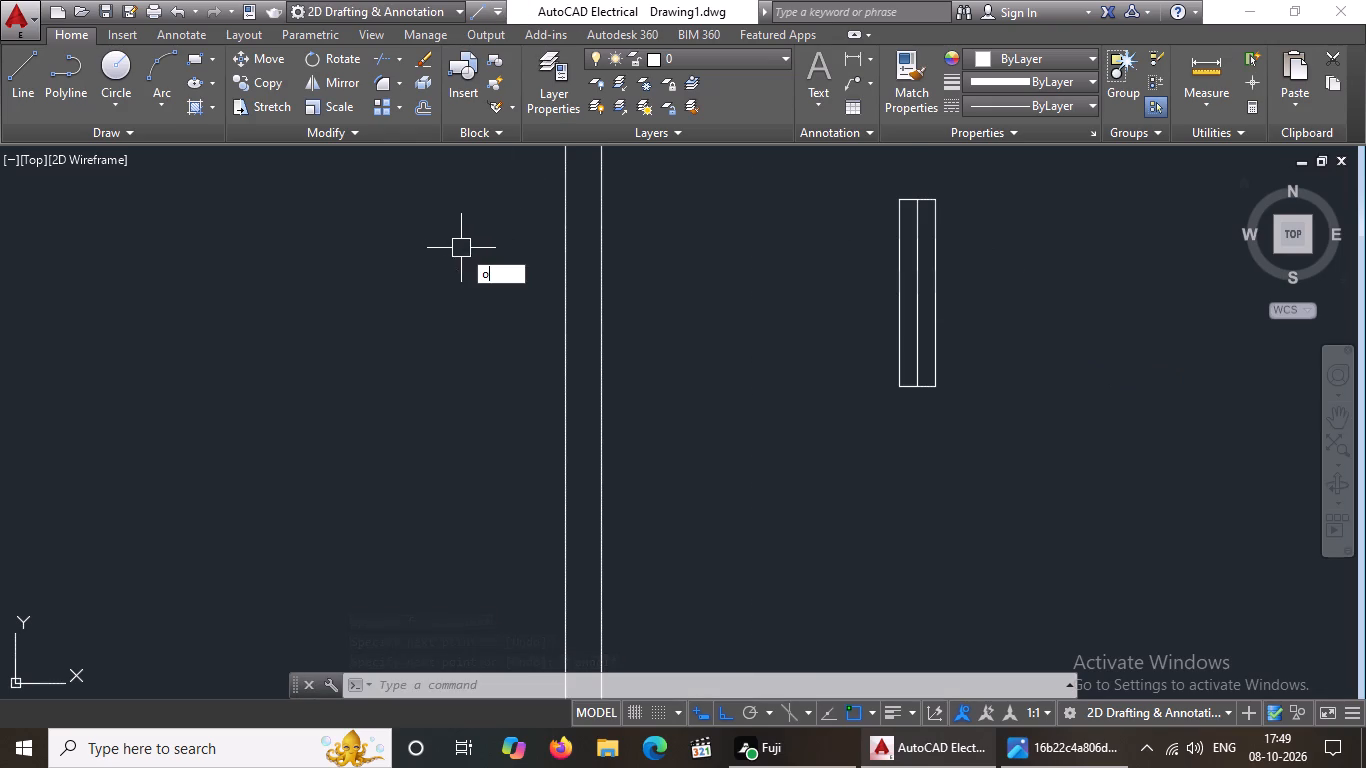
key("1")
key("shift+quotedbl")
key("Return")
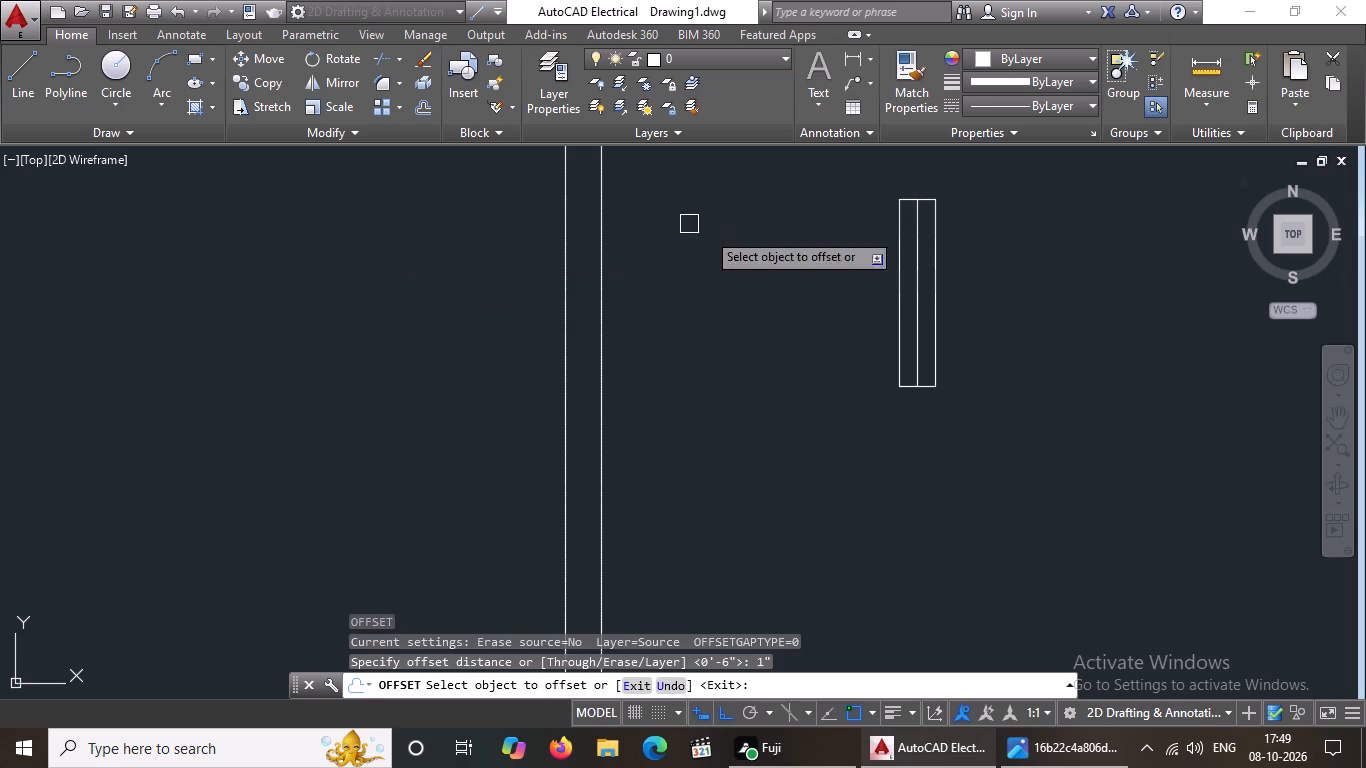
left_click(919, 261)
left_click(904, 265)
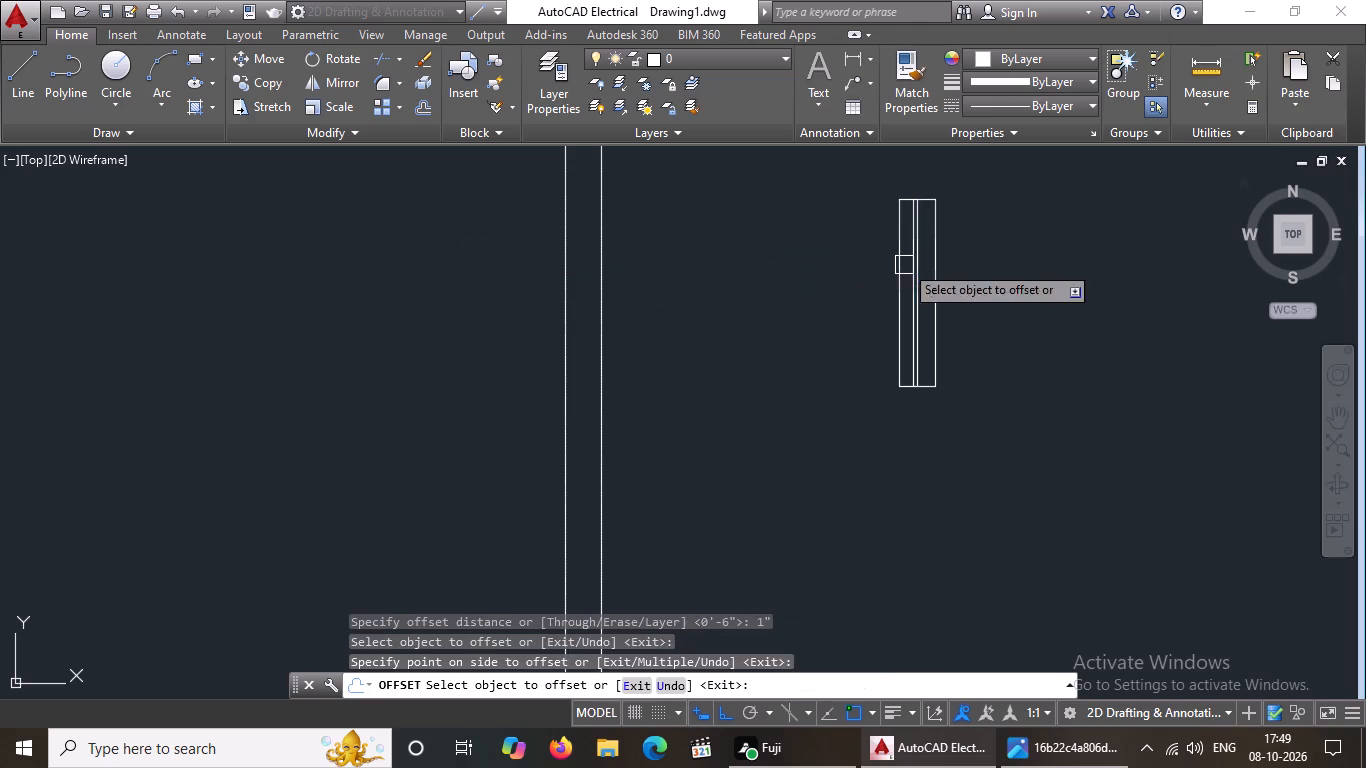
scroll(914, 263, "up", 2)
left_click_drag(918, 260, 928, 259)
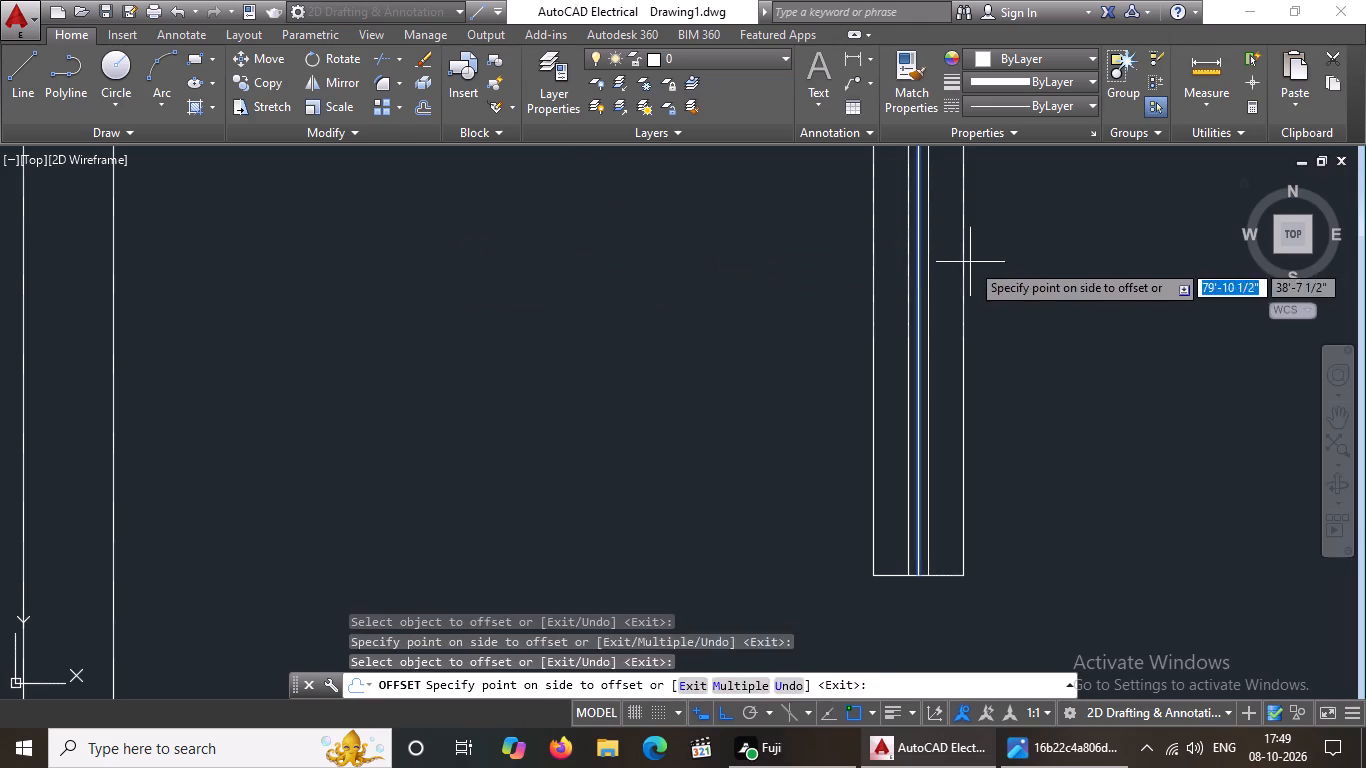
left_click(970, 262)
scroll(926, 266, "down", 2)
scroll(940, 264, "up", 3)
key("Escape")
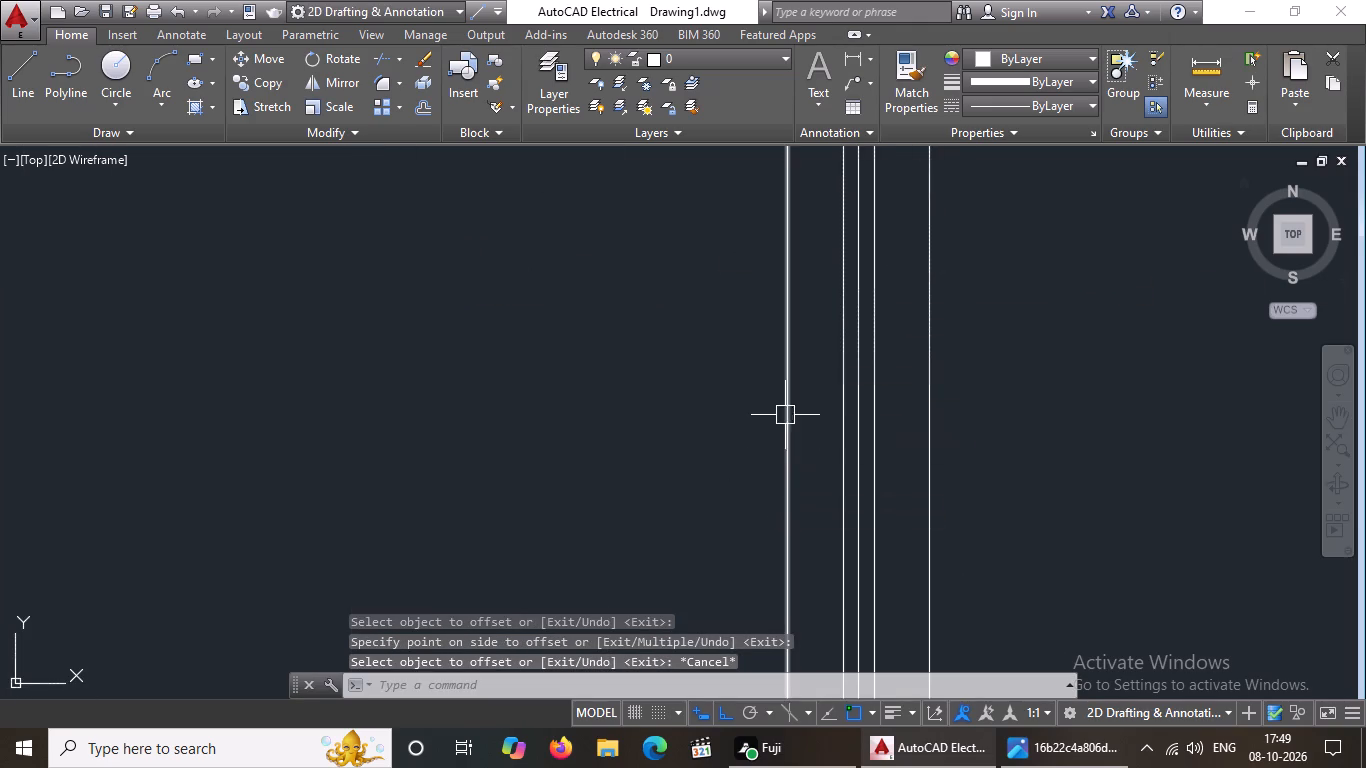
Delete the window's original centre line between the two offset lines.
left_click(863, 400)
key("Delete")
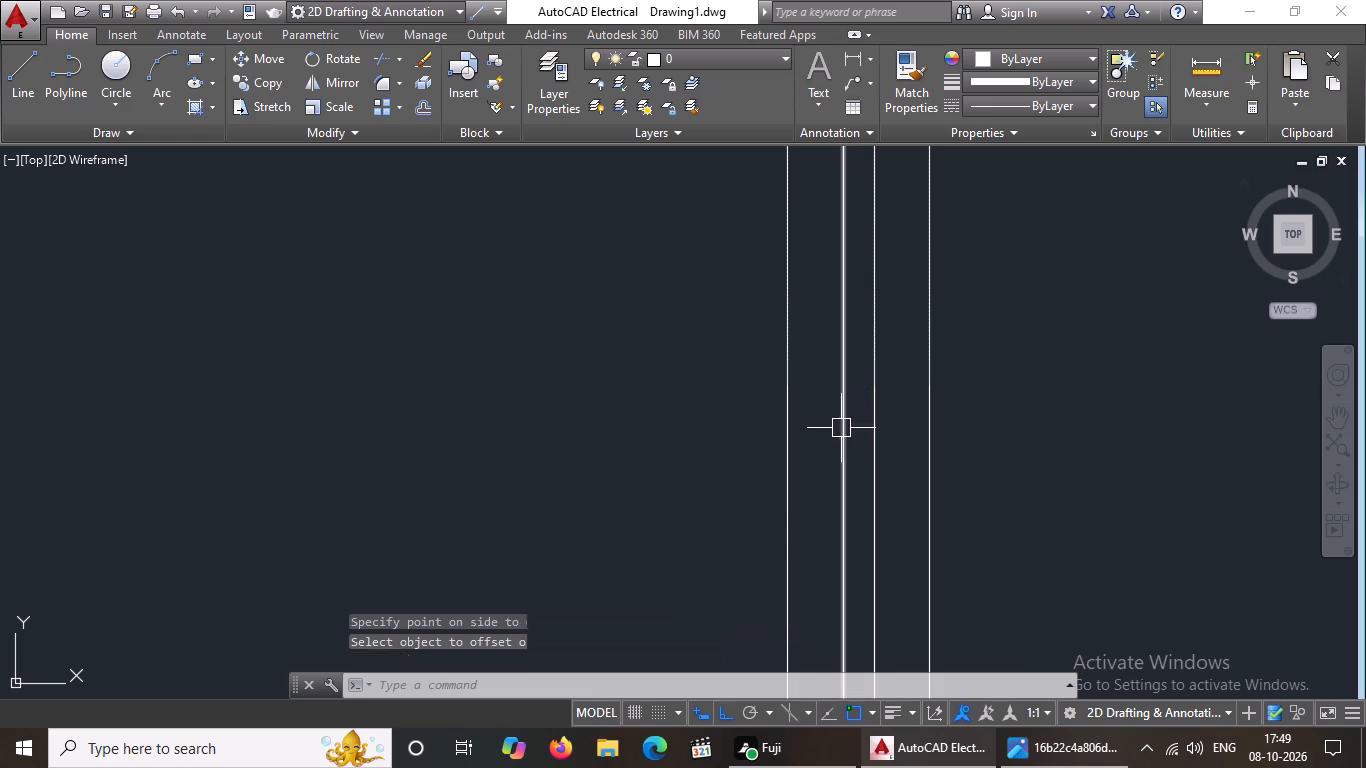
With Ortho off, copy the whole window symbol from its south end into the east outer wall of the upper east room.
scroll(843, 426, "down", 3)
left_click_drag(788, 292, 819, 368)
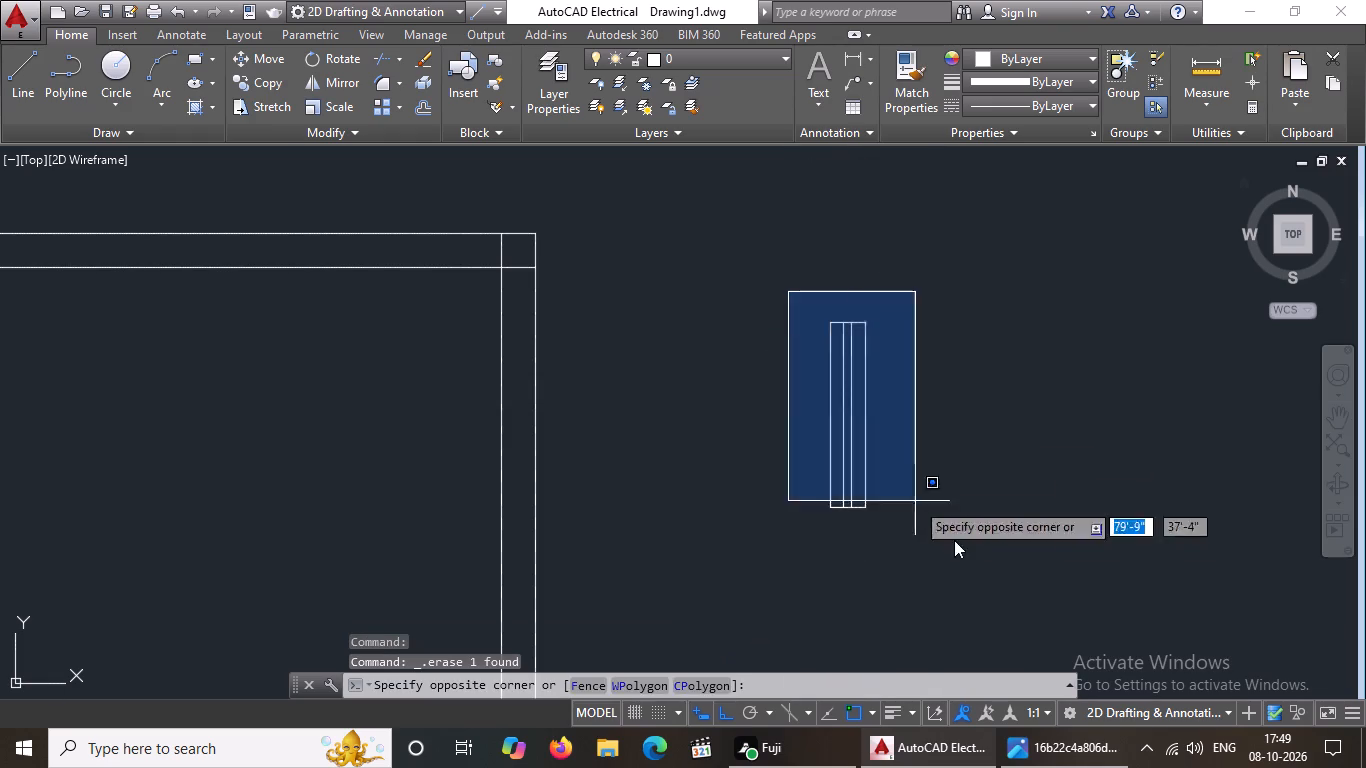
left_click(967, 553)
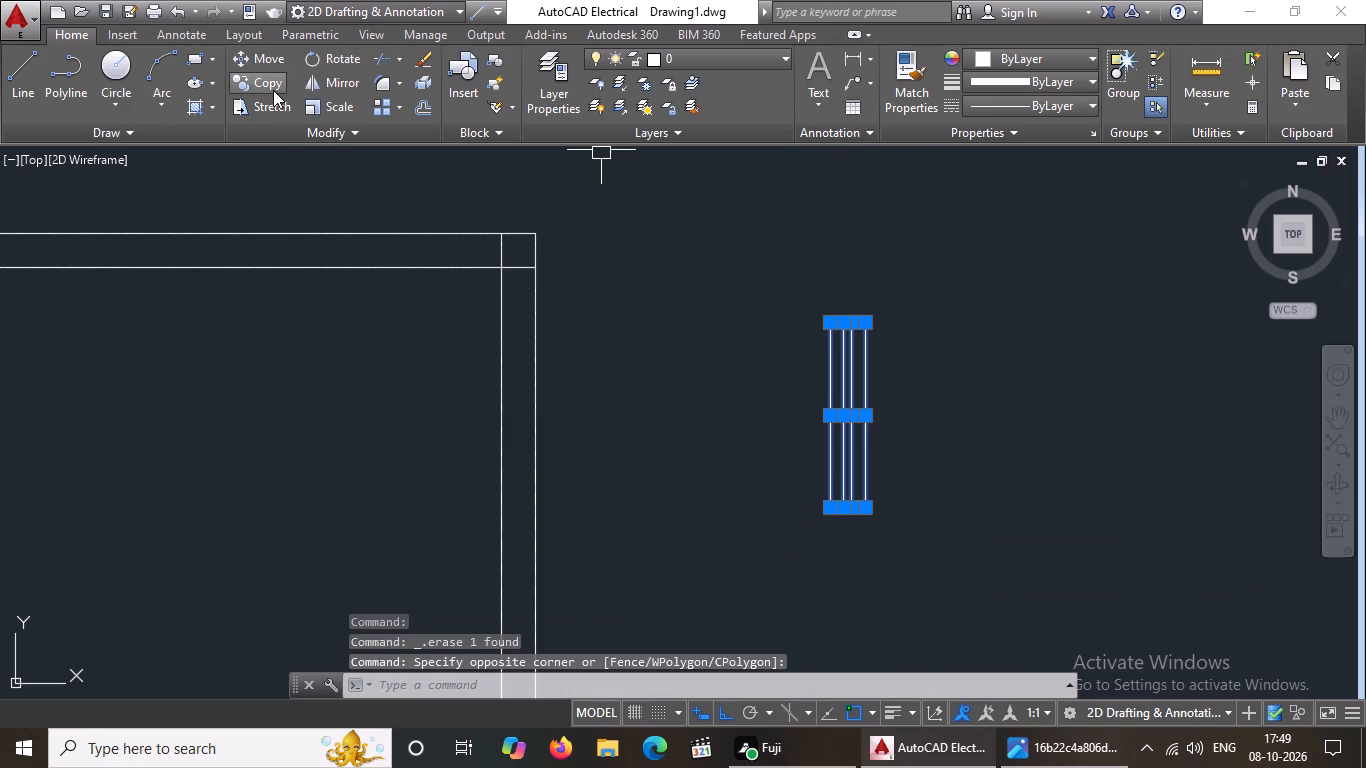
left_click(273, 90)
scroll(549, 243, "down", 2)
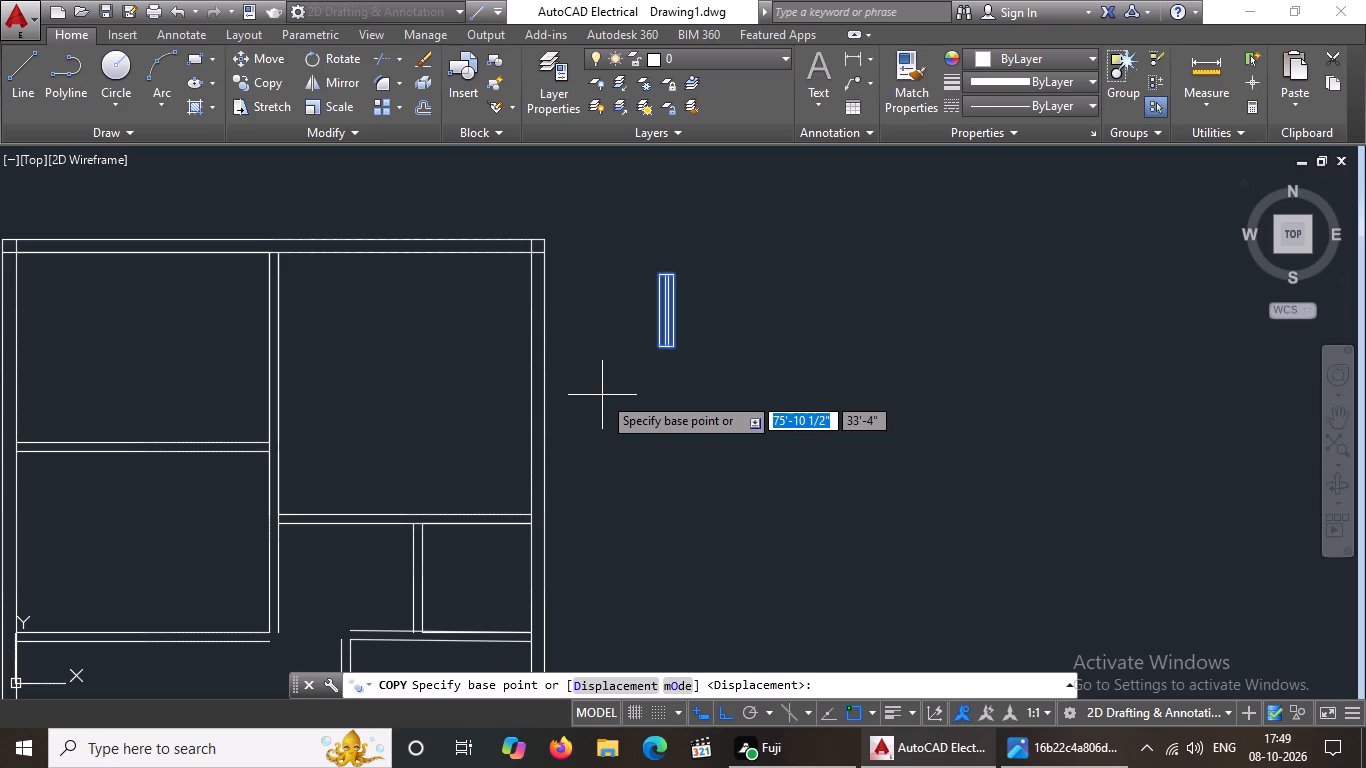
left_click(668, 348)
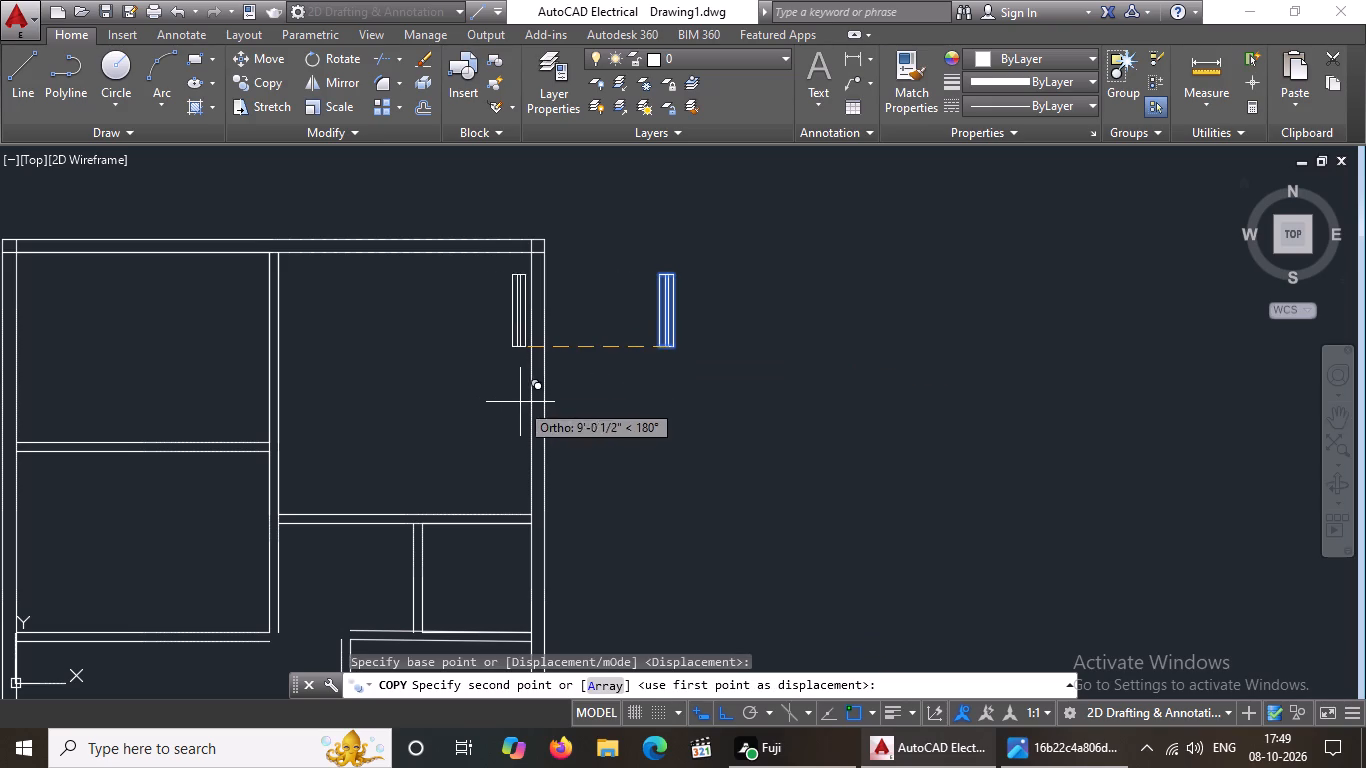
left_click(720, 712)
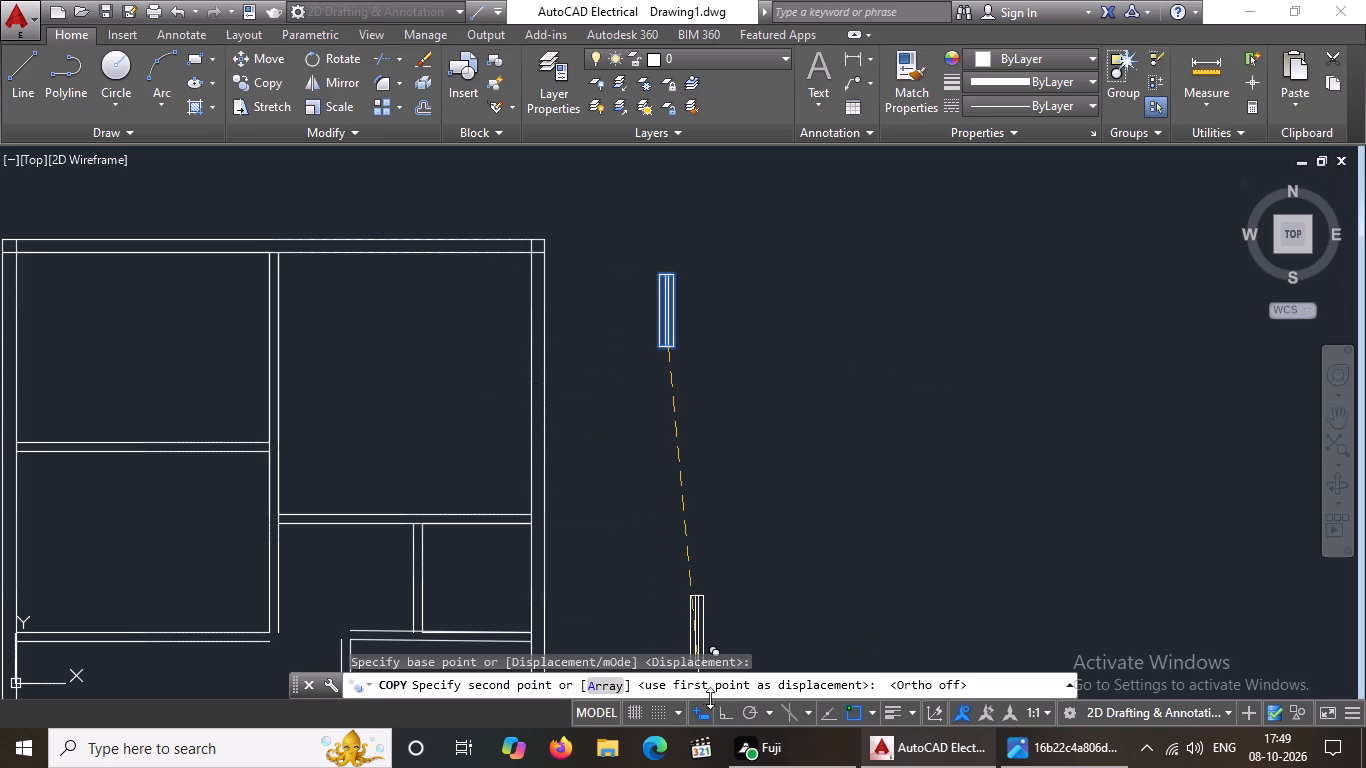
scroll(532, 425, "up", 1)
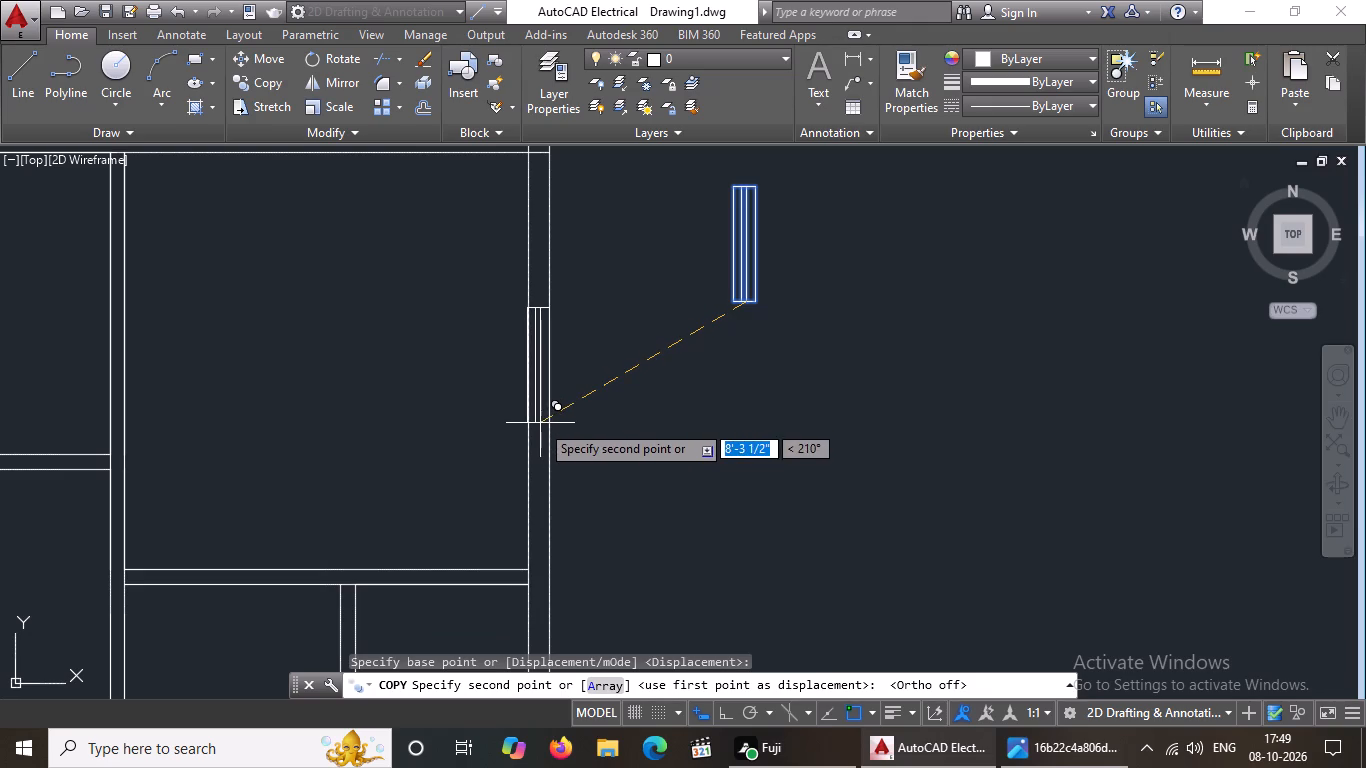
scroll(539, 425, "up", 1)
scroll(539, 425, "down", 1)
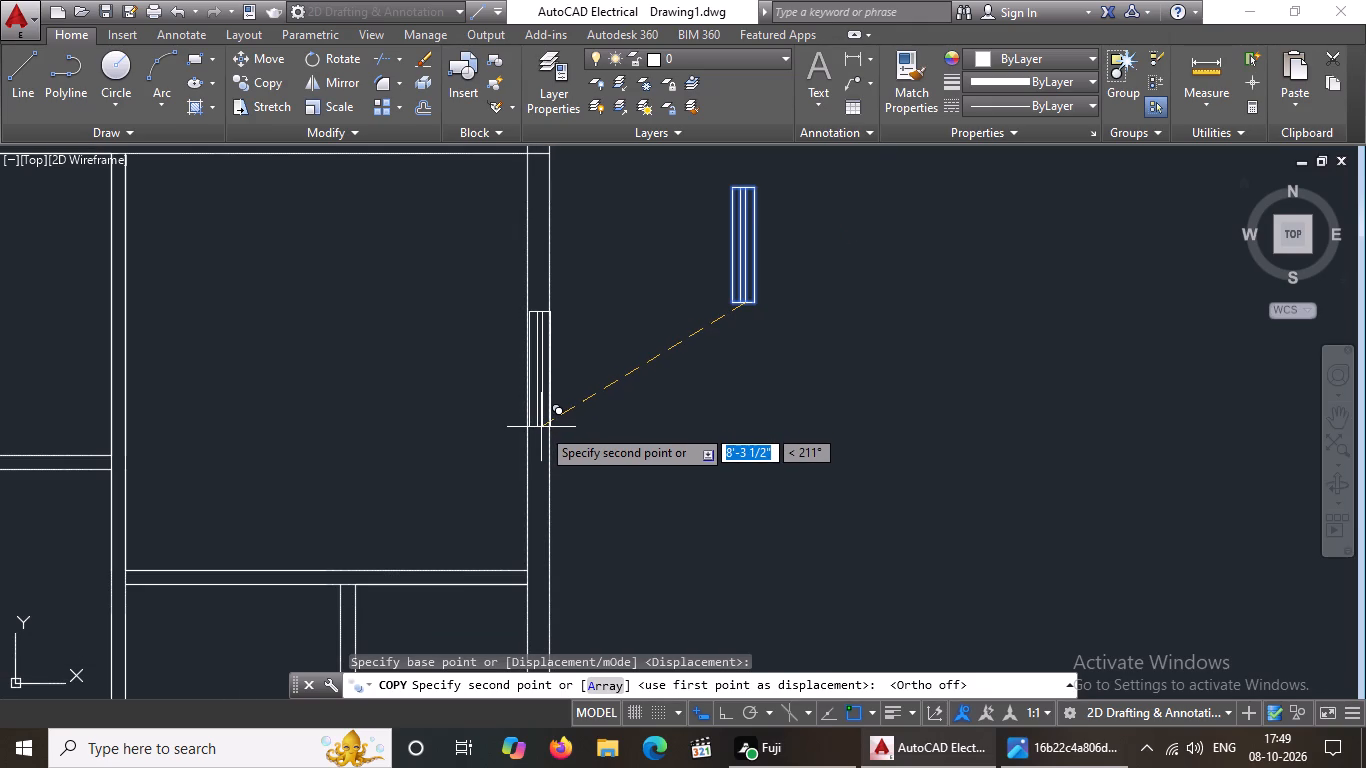
left_click(541, 427)
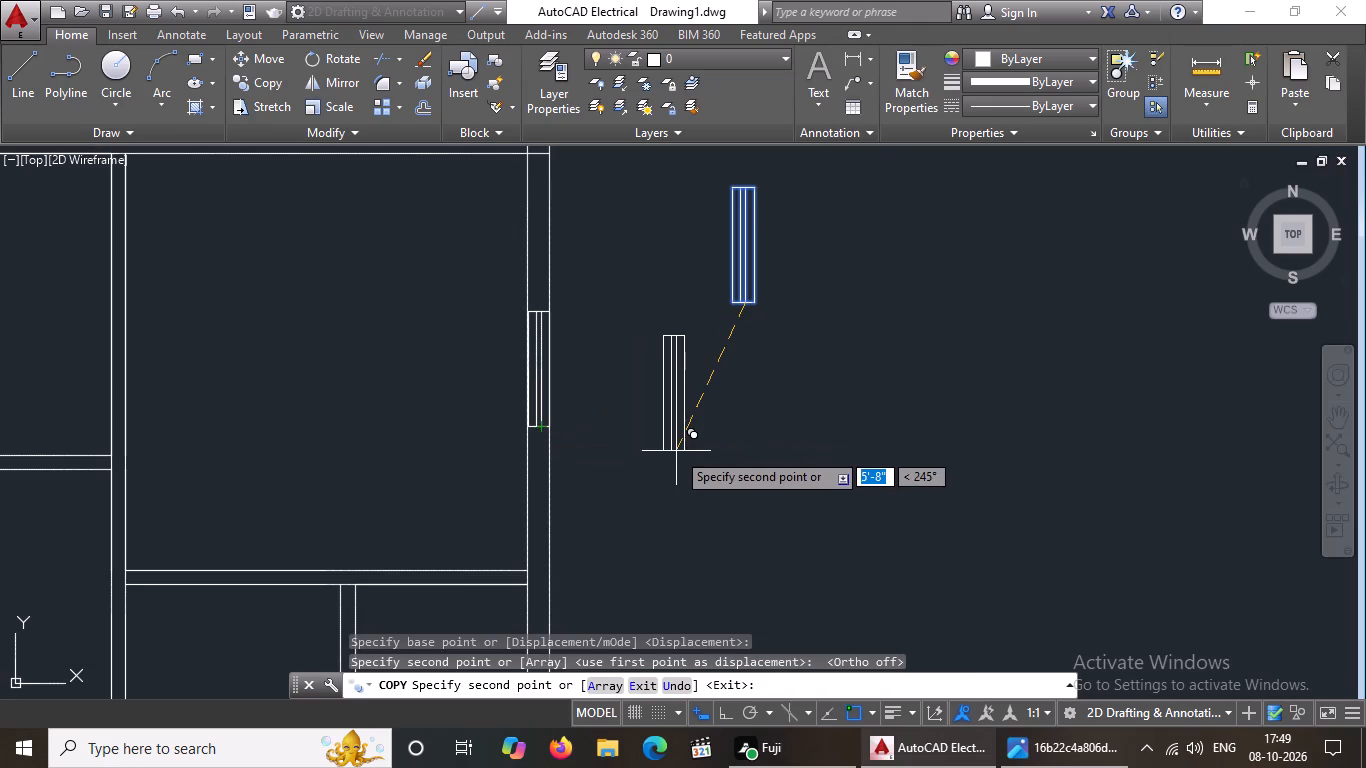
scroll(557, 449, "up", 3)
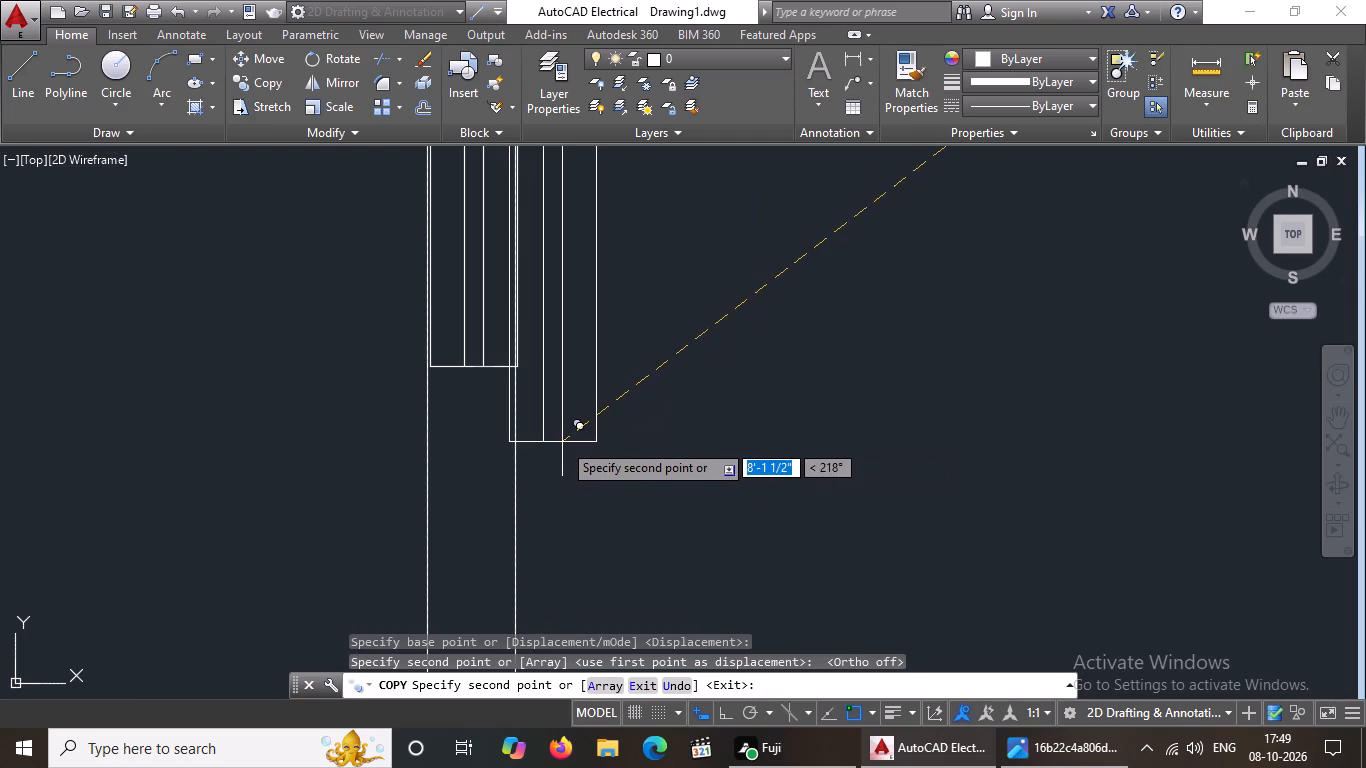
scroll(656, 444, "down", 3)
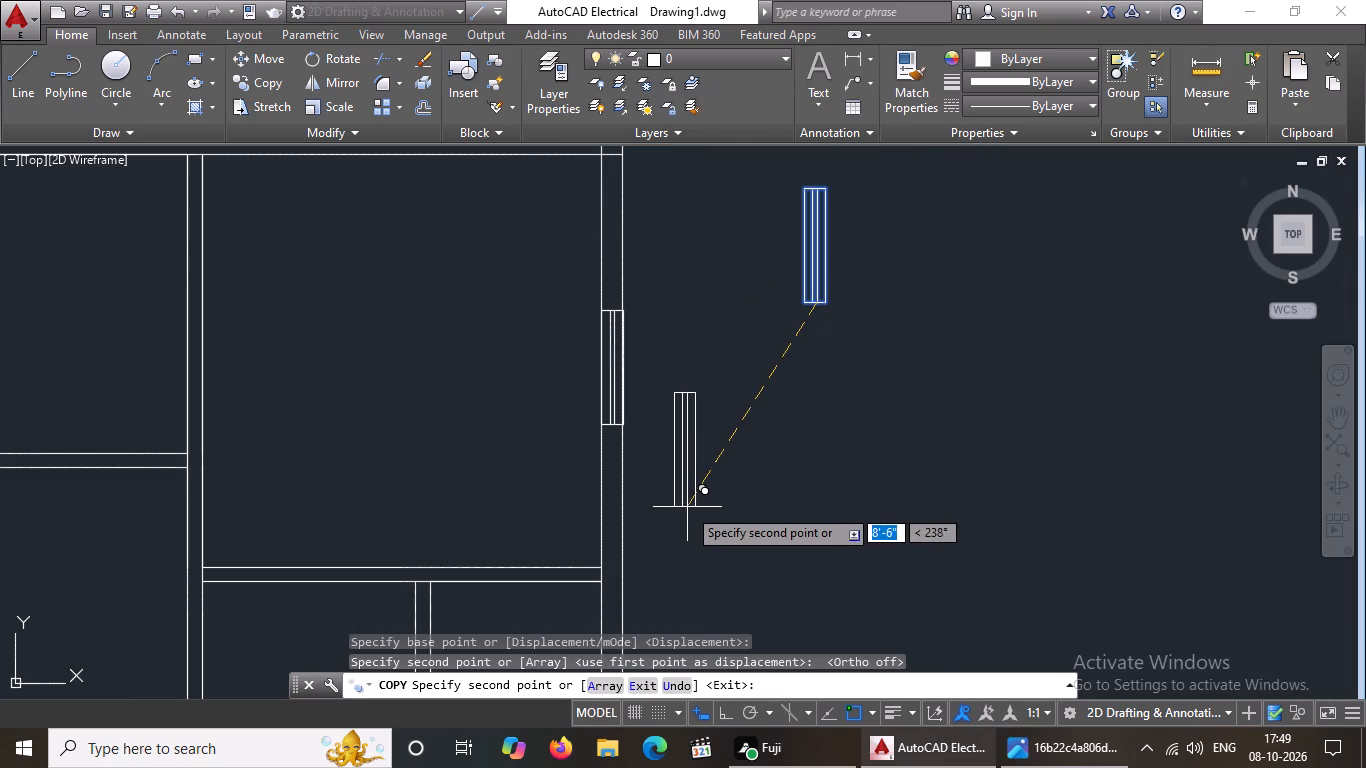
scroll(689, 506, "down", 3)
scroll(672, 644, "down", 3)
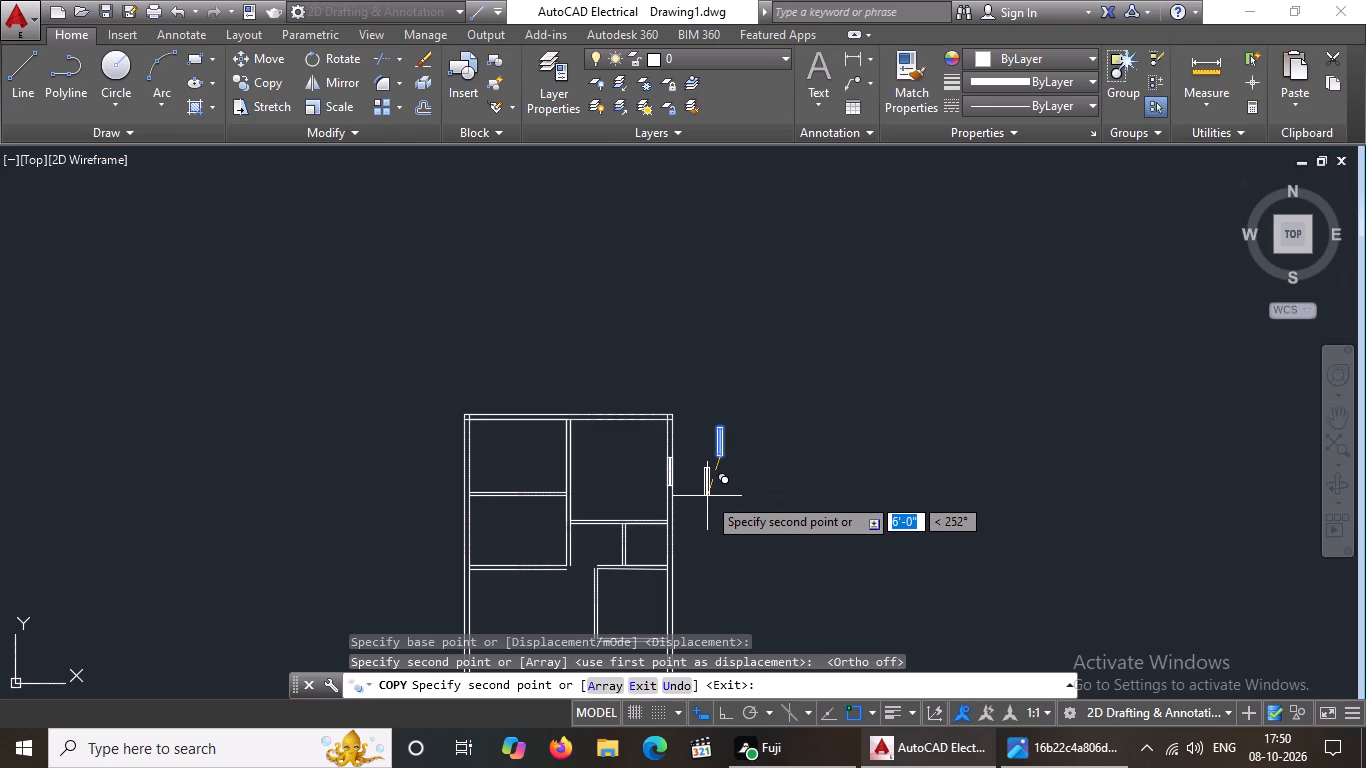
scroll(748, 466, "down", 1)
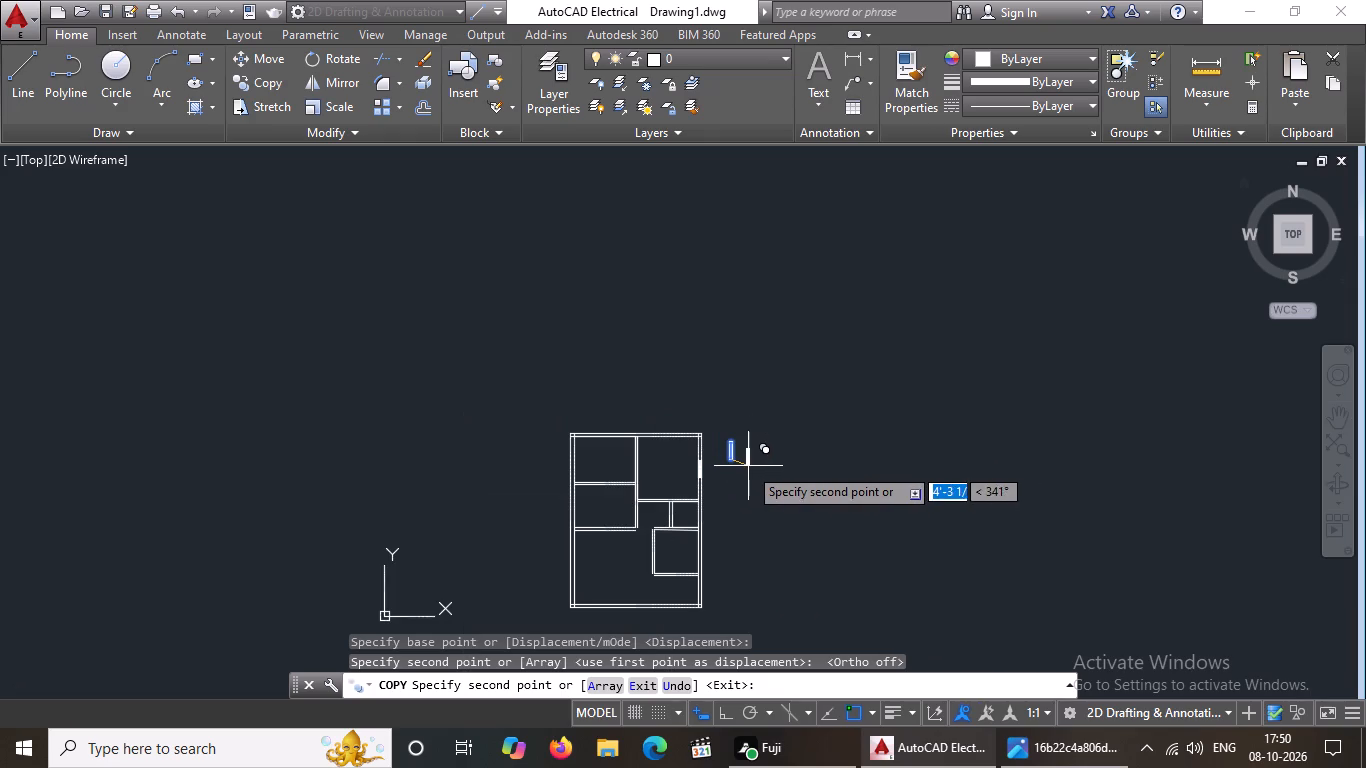
Place two more copies of the window symbol in the east outer wall, near its south end and beside the lower east room.
scroll(748, 466, "down", 1)
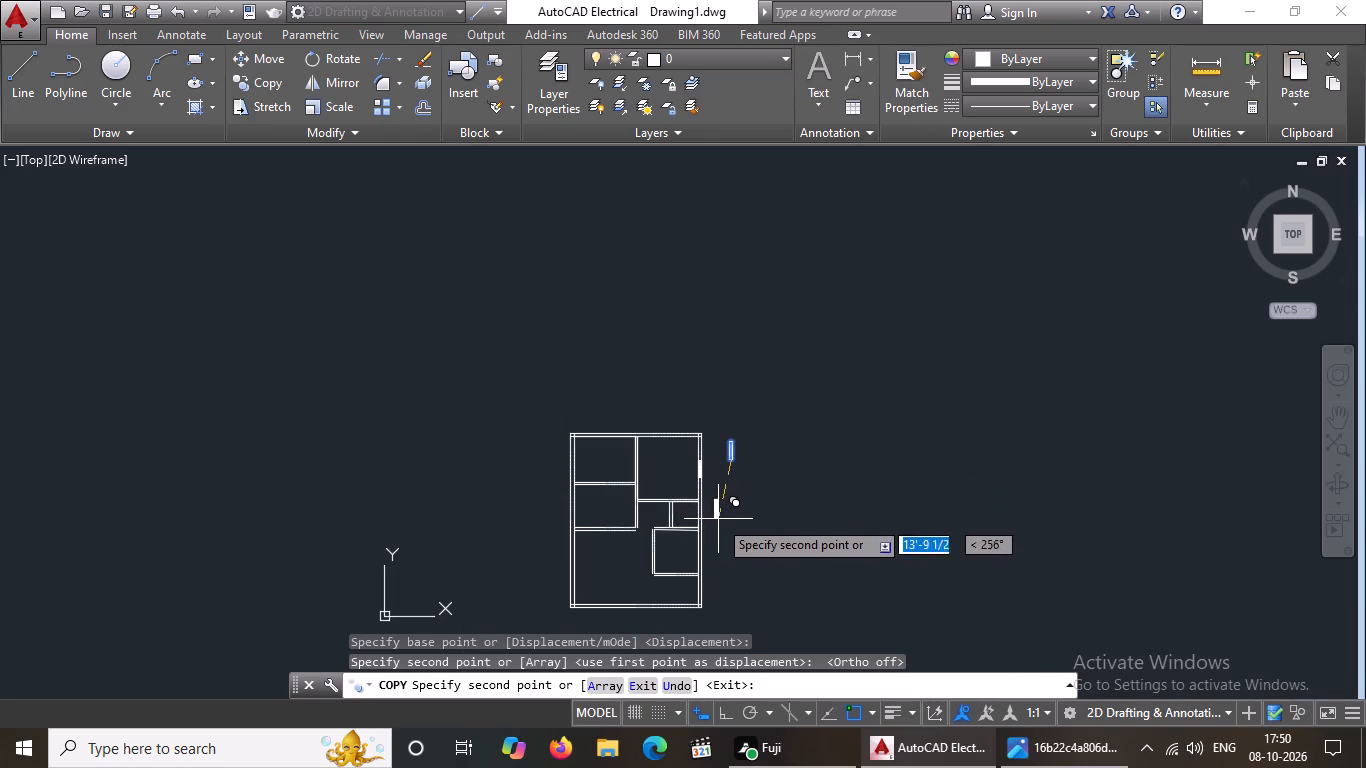
scroll(742, 508, "down", 3)
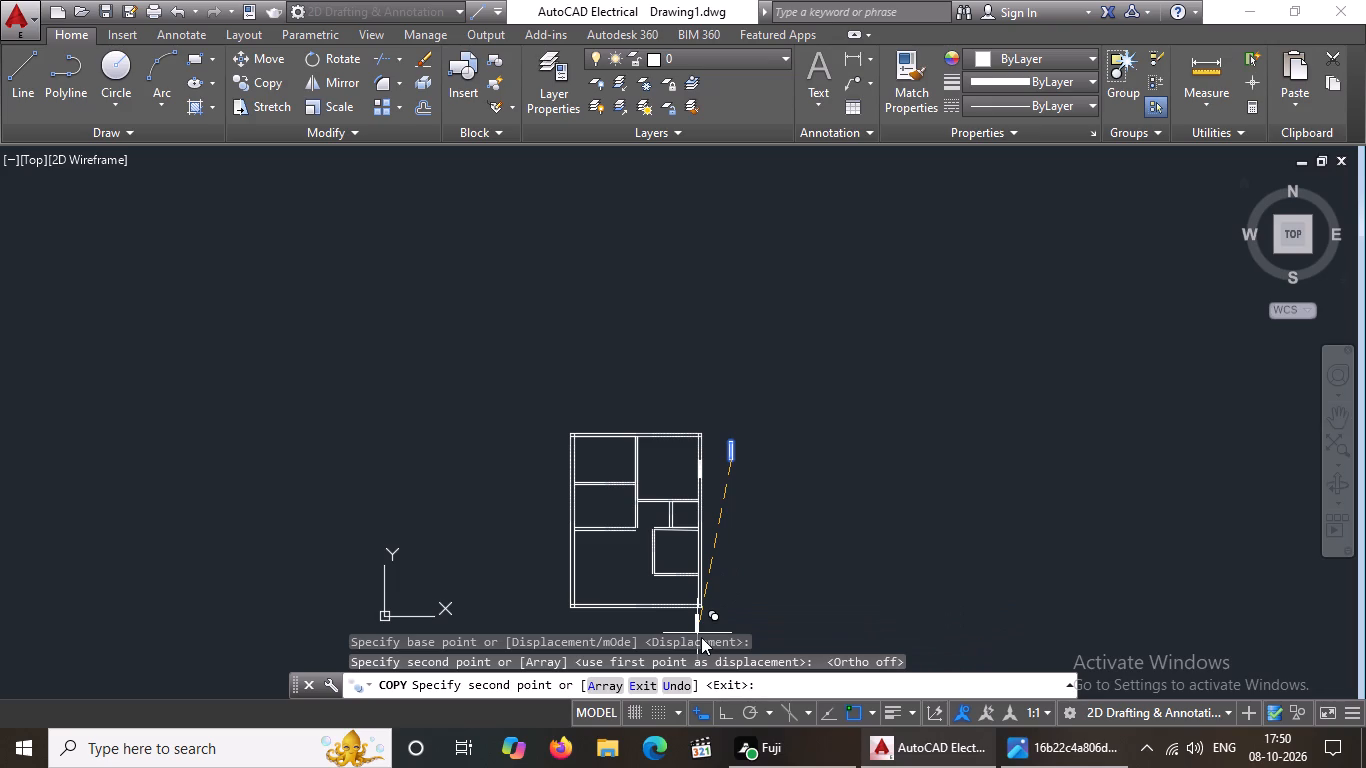
scroll(701, 637, "up", 5)
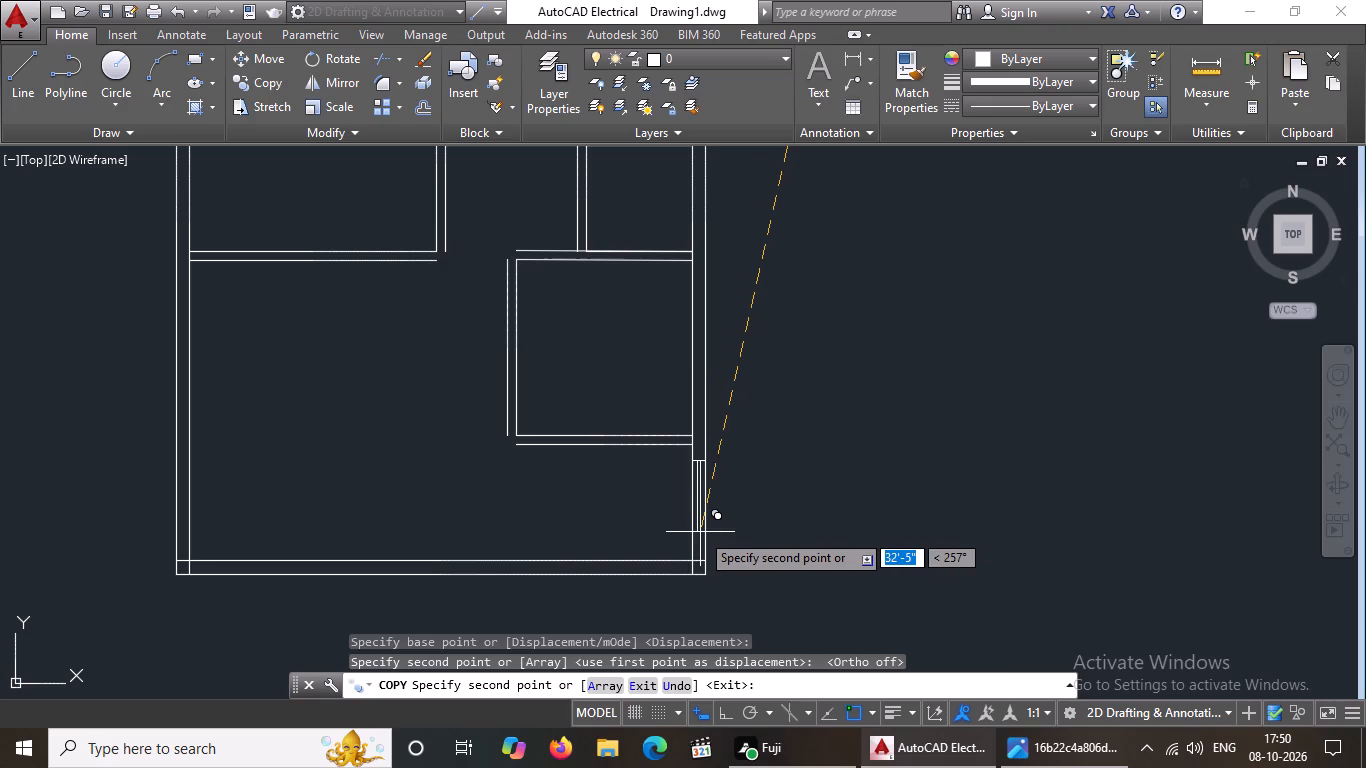
left_click(700, 532)
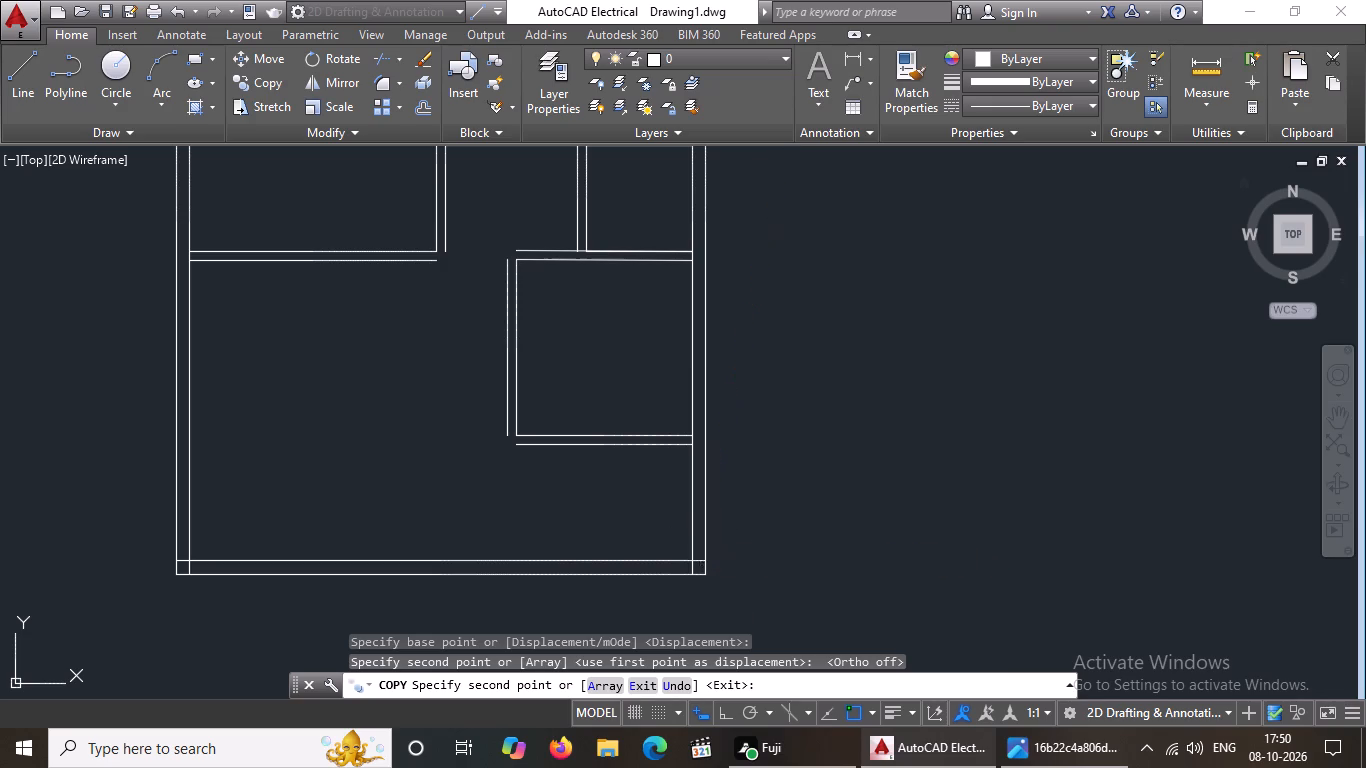
scroll(723, 462, "down", 2)
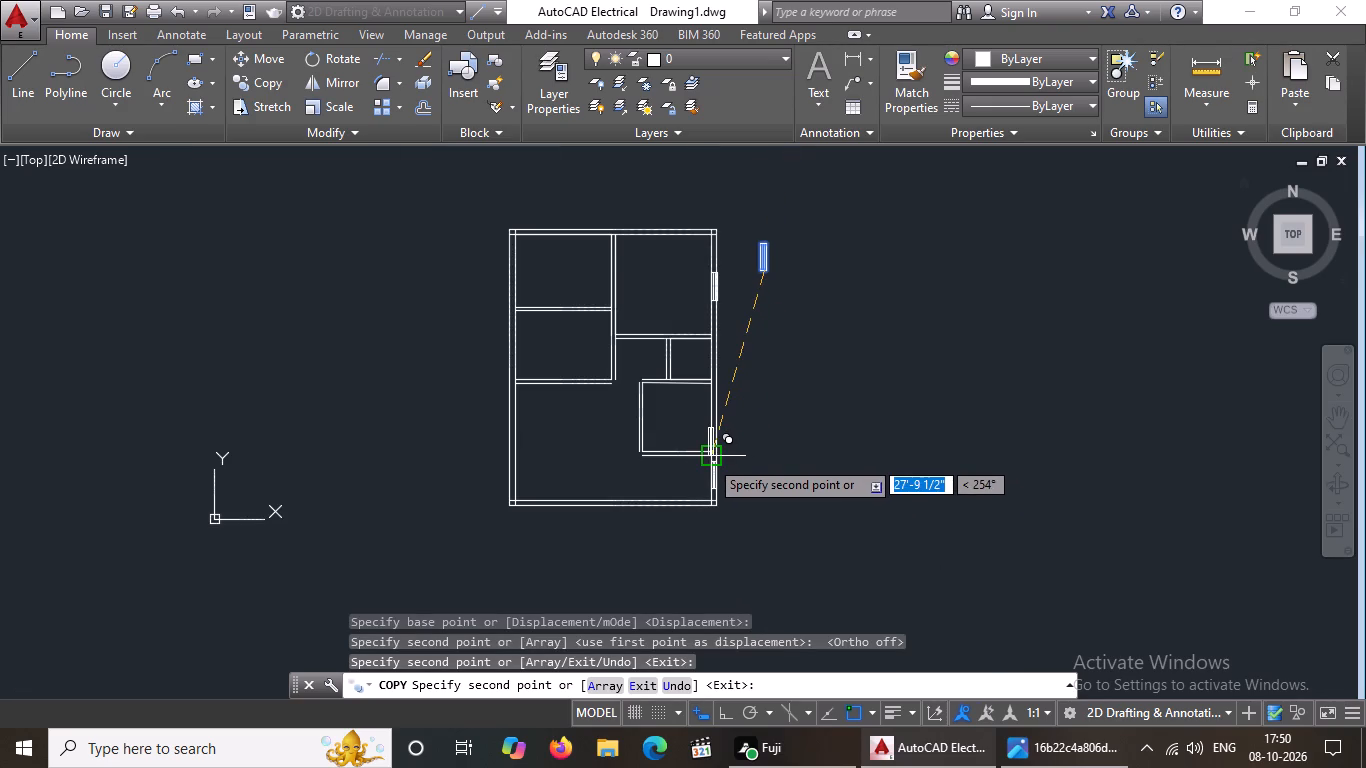
scroll(692, 430, "up", 3)
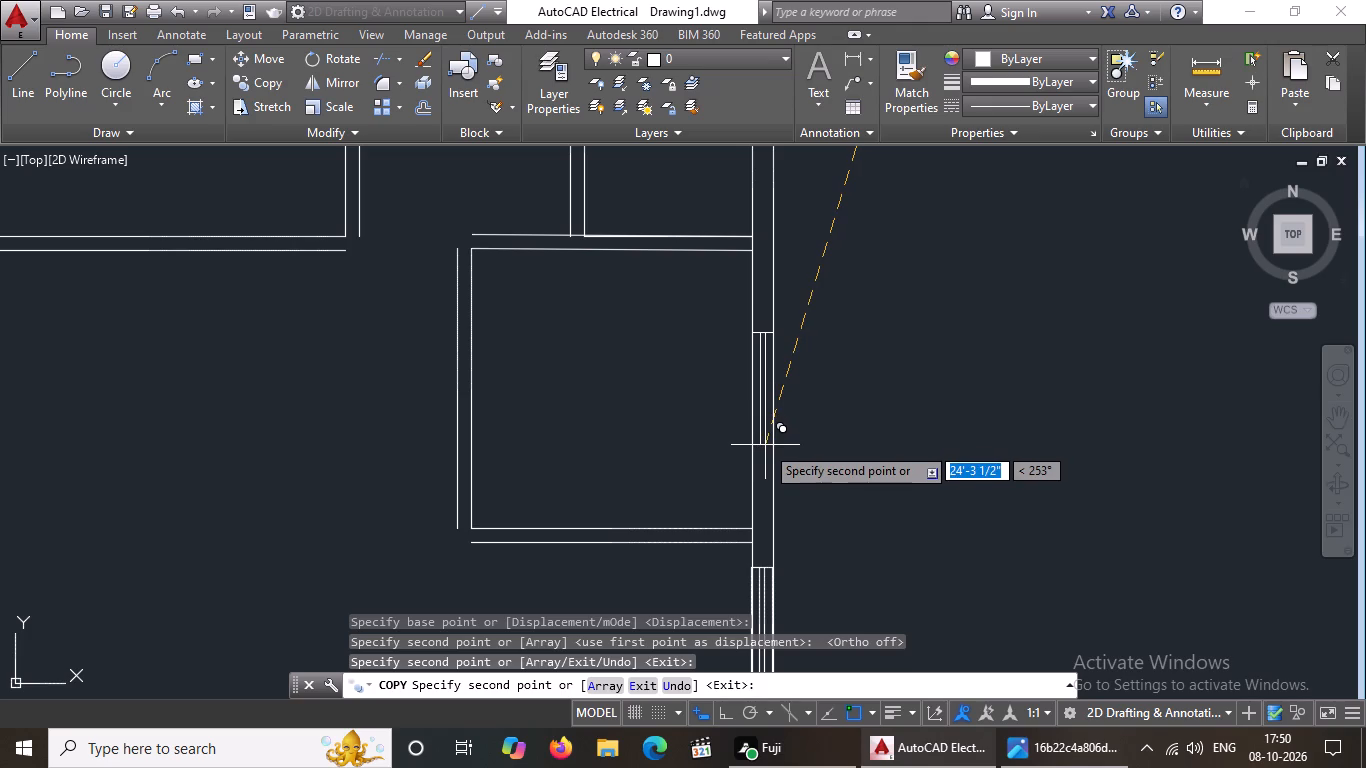
left_click(765, 445)
scroll(790, 408, "down", 3)
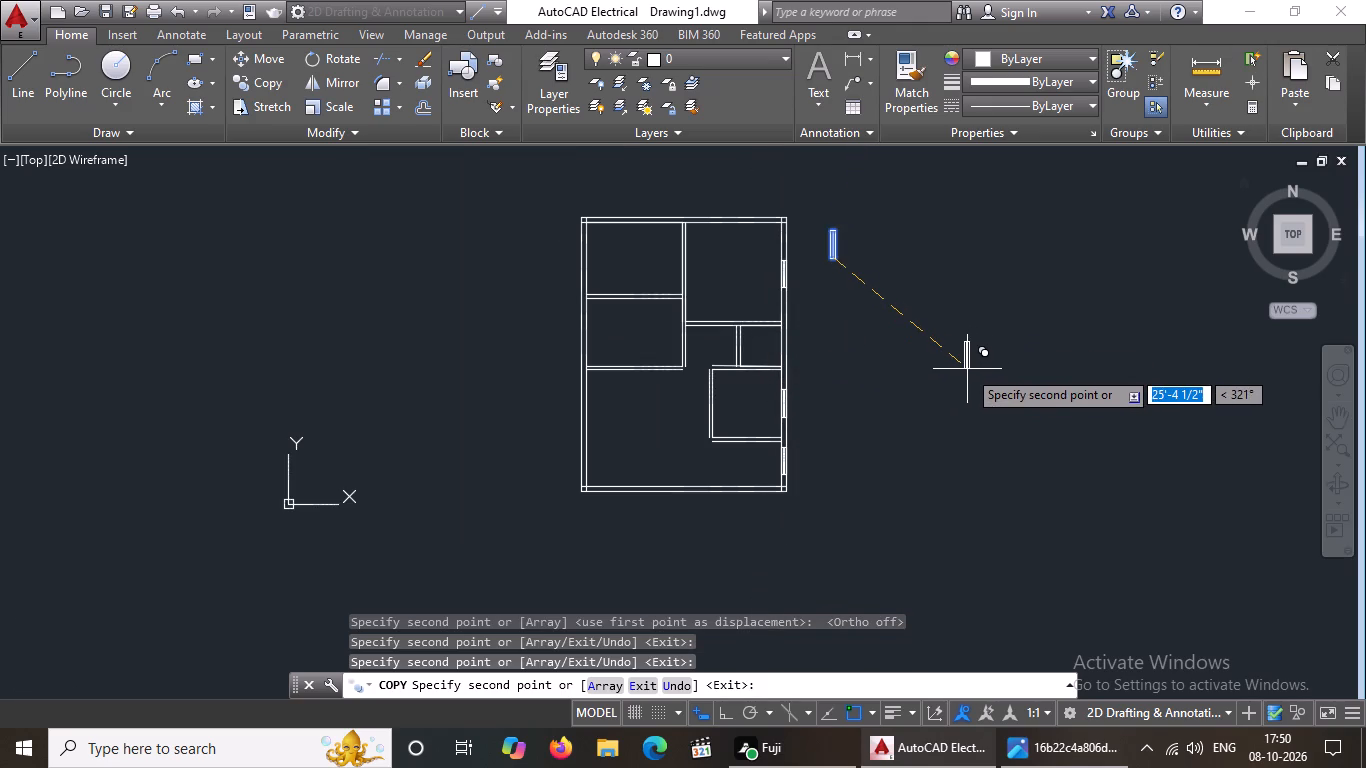
key("Escape")
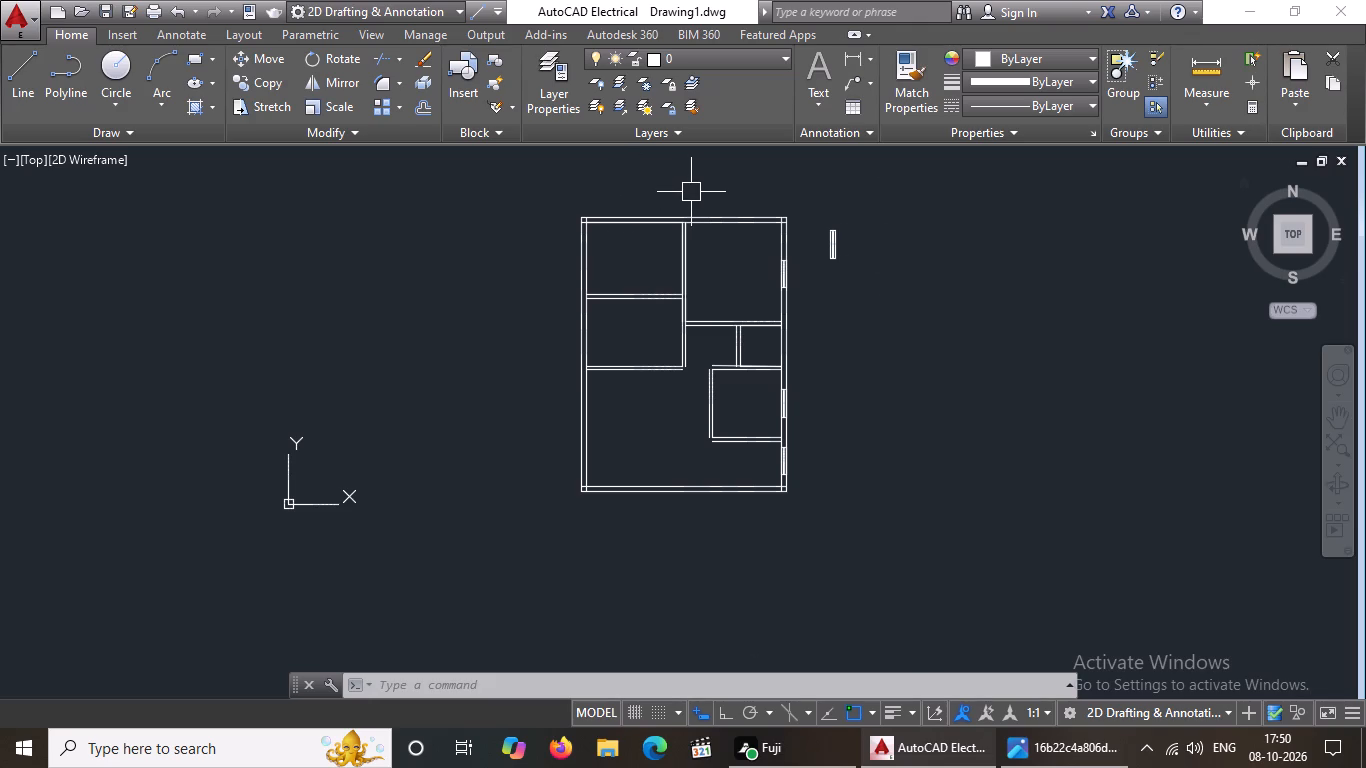
With Ortho on, rotate the spare window symbol outside the plan to 270° about its south end so it lies horizontally.
left_click(814, 208)
left_click(848, 304)
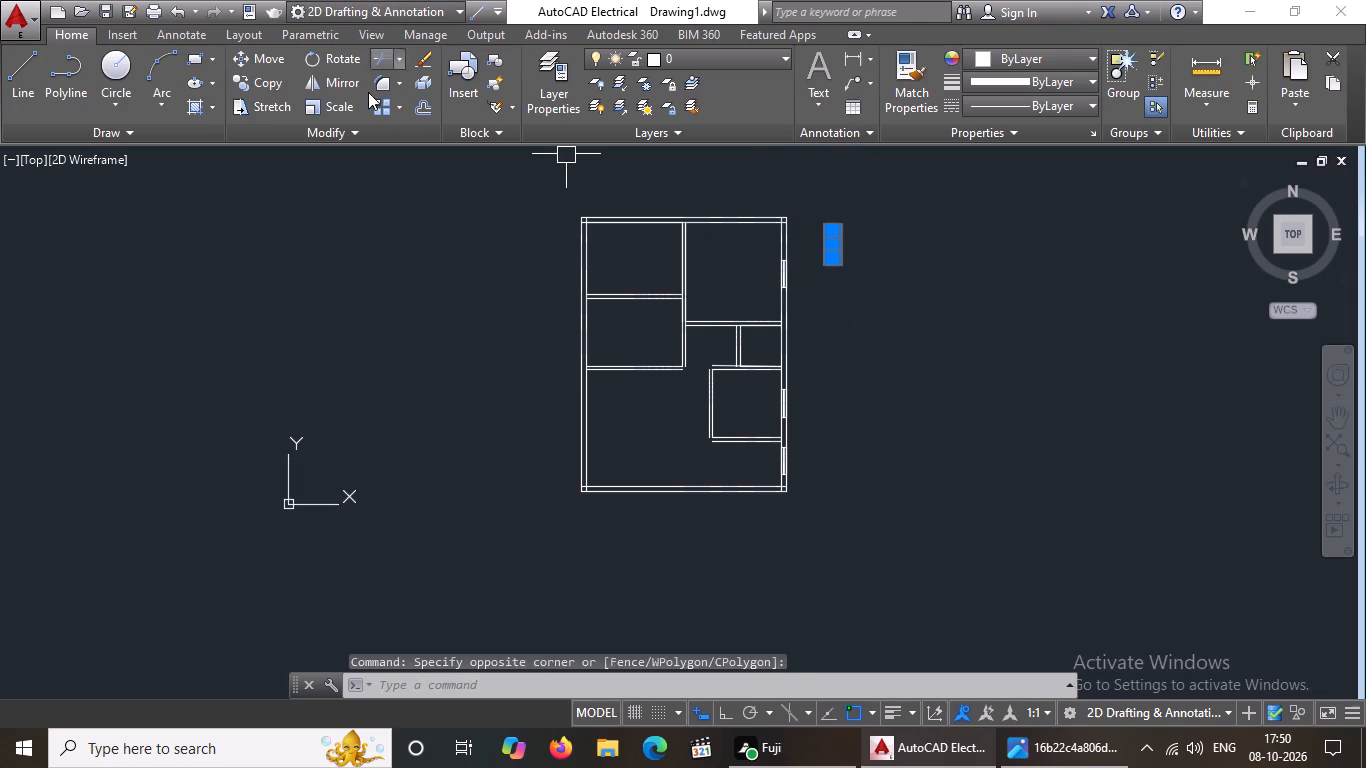
scroll(588, 189, "down", 1)
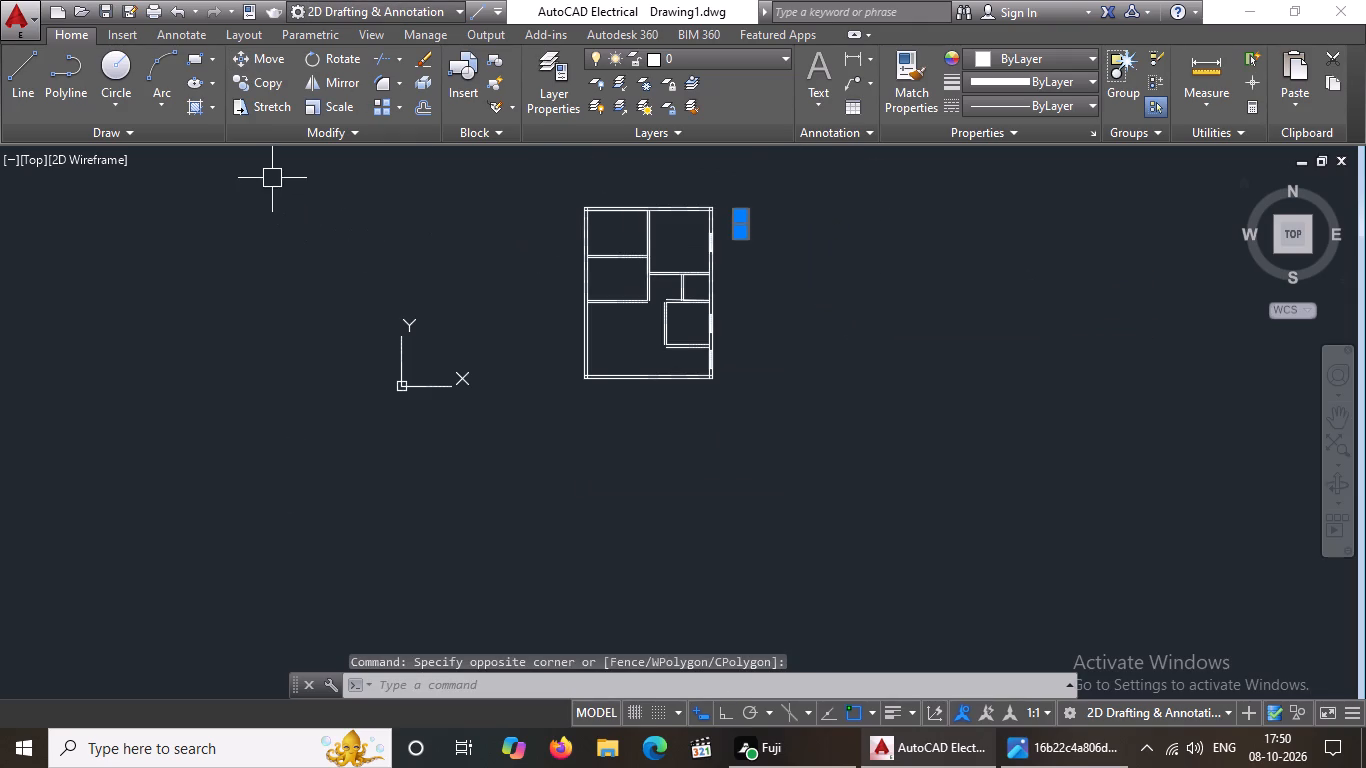
left_click_drag(332, 60, 333, 59)
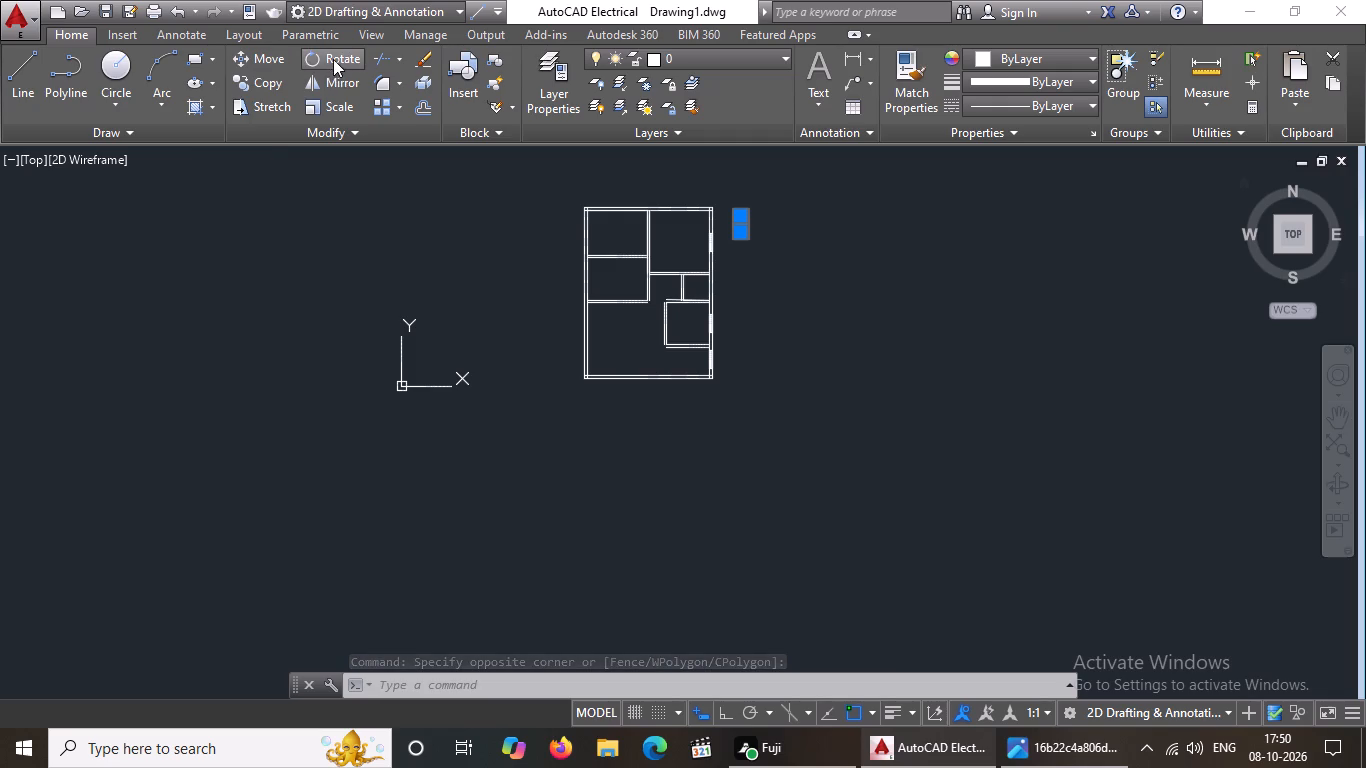
left_click_drag(333, 59, 346, 73)
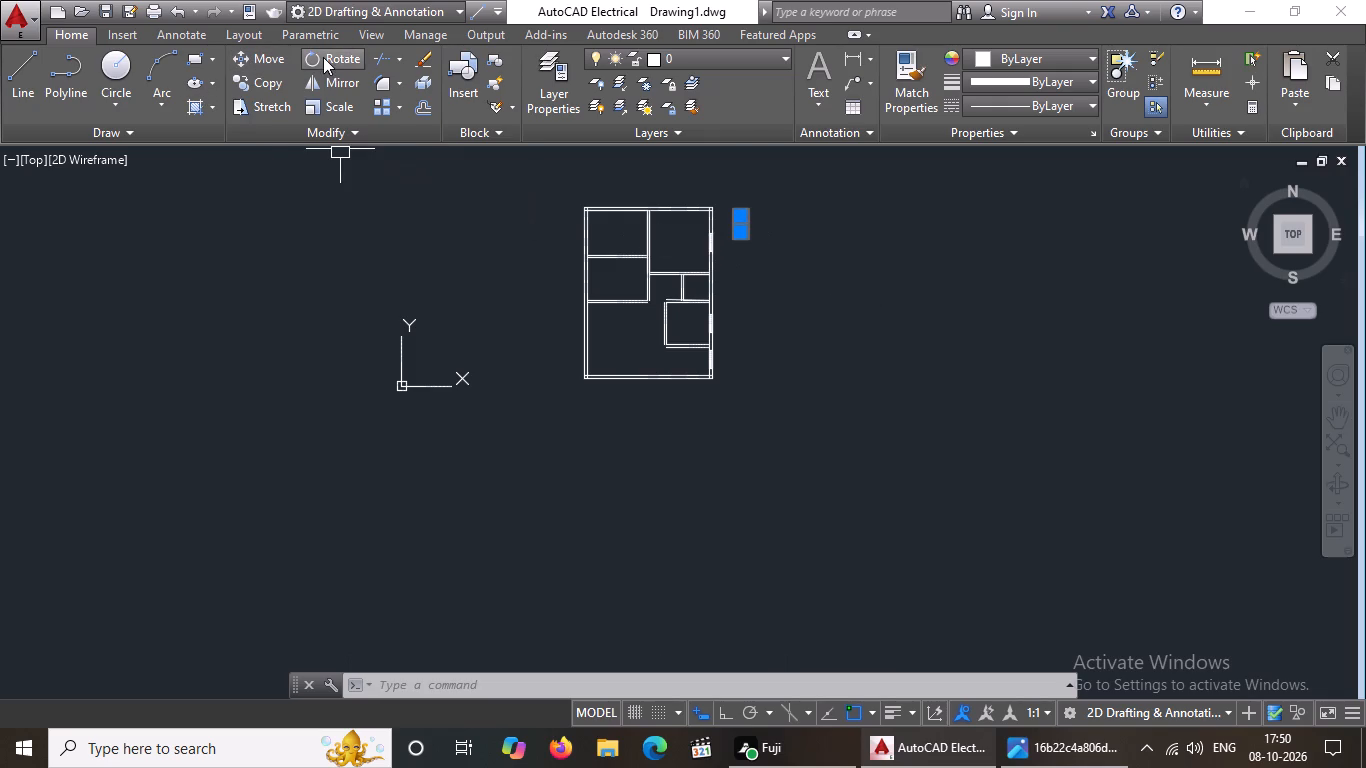
left_click(323, 56)
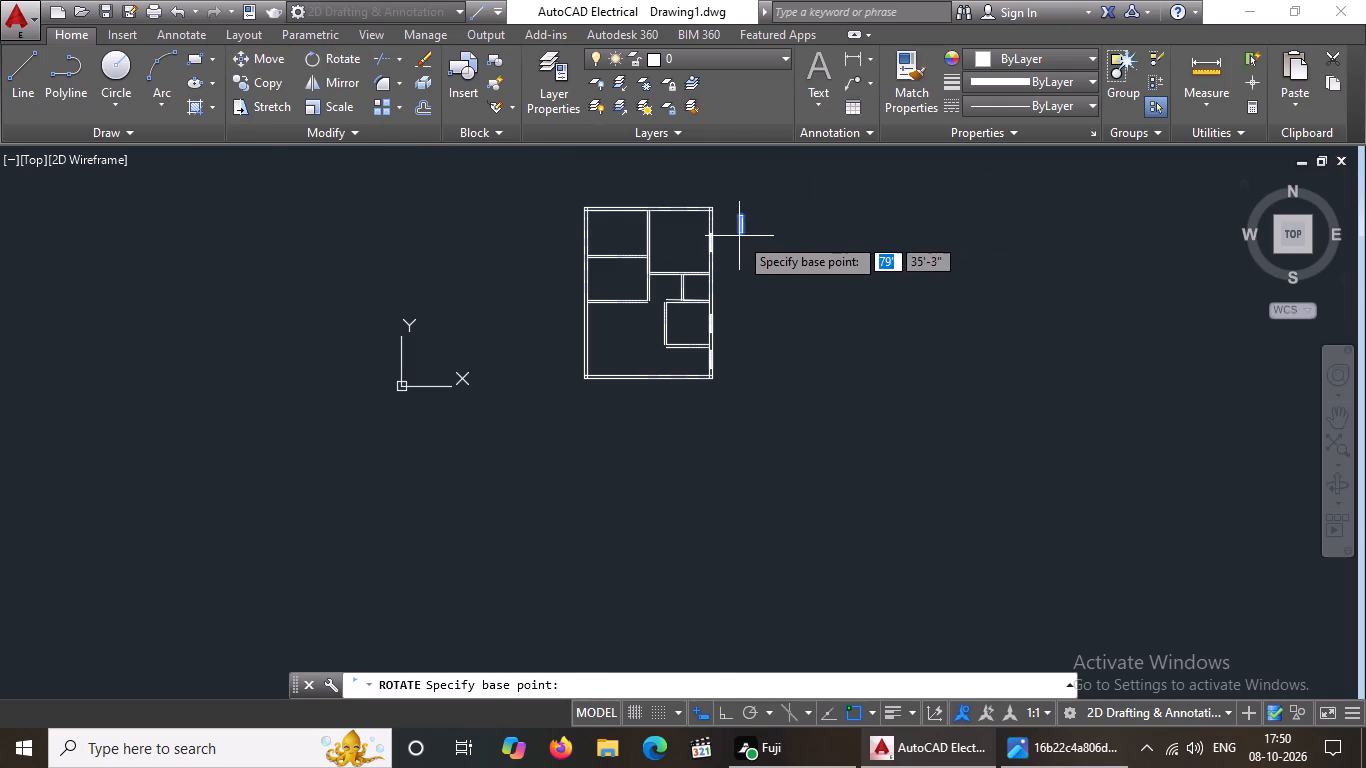
left_click(740, 235)
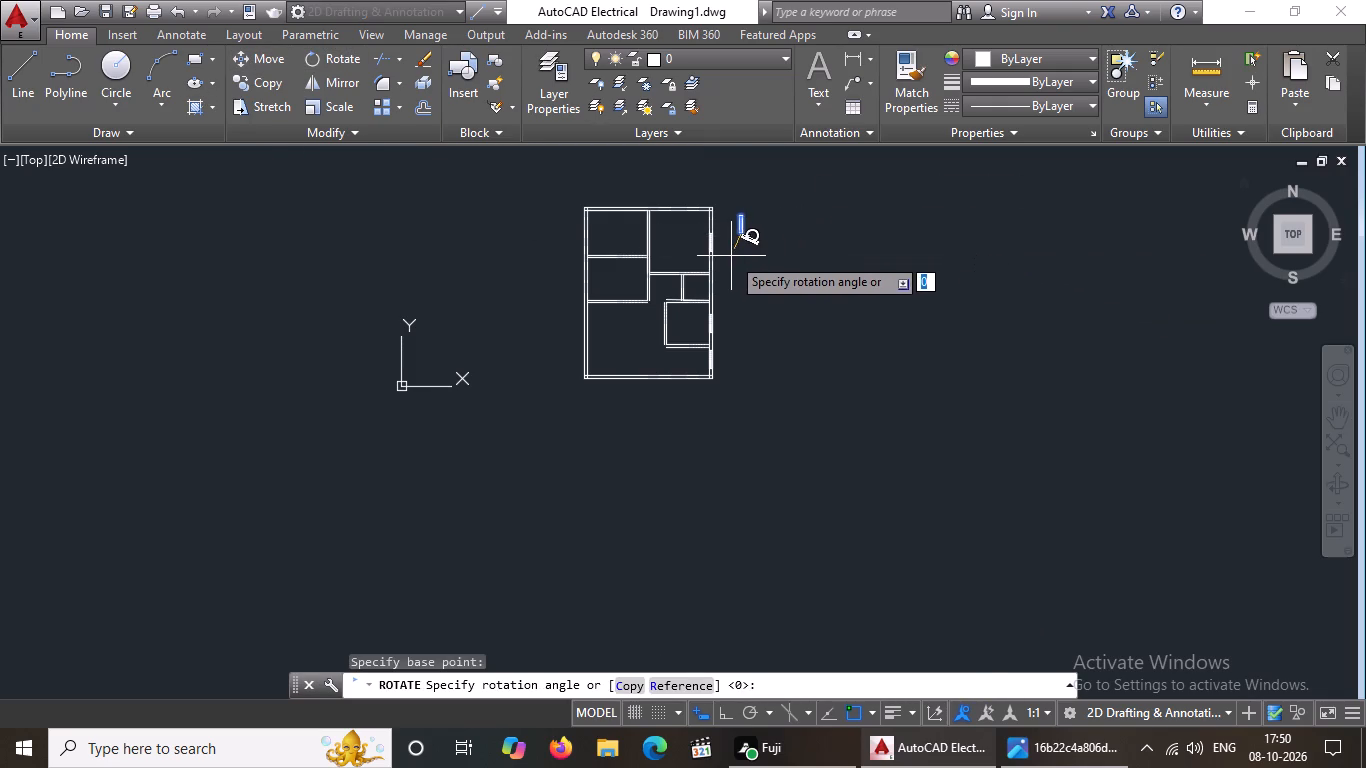
left_click(731, 711)
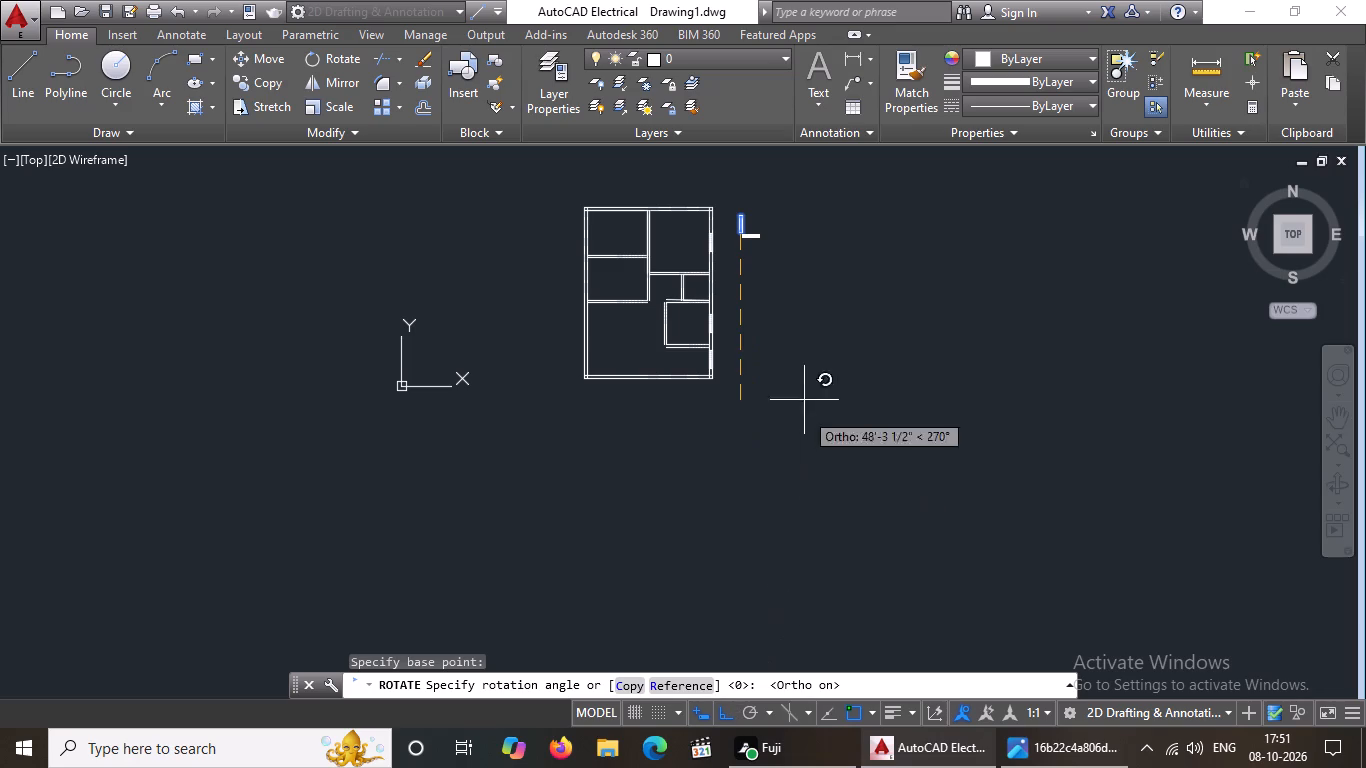
left_click(770, 300)
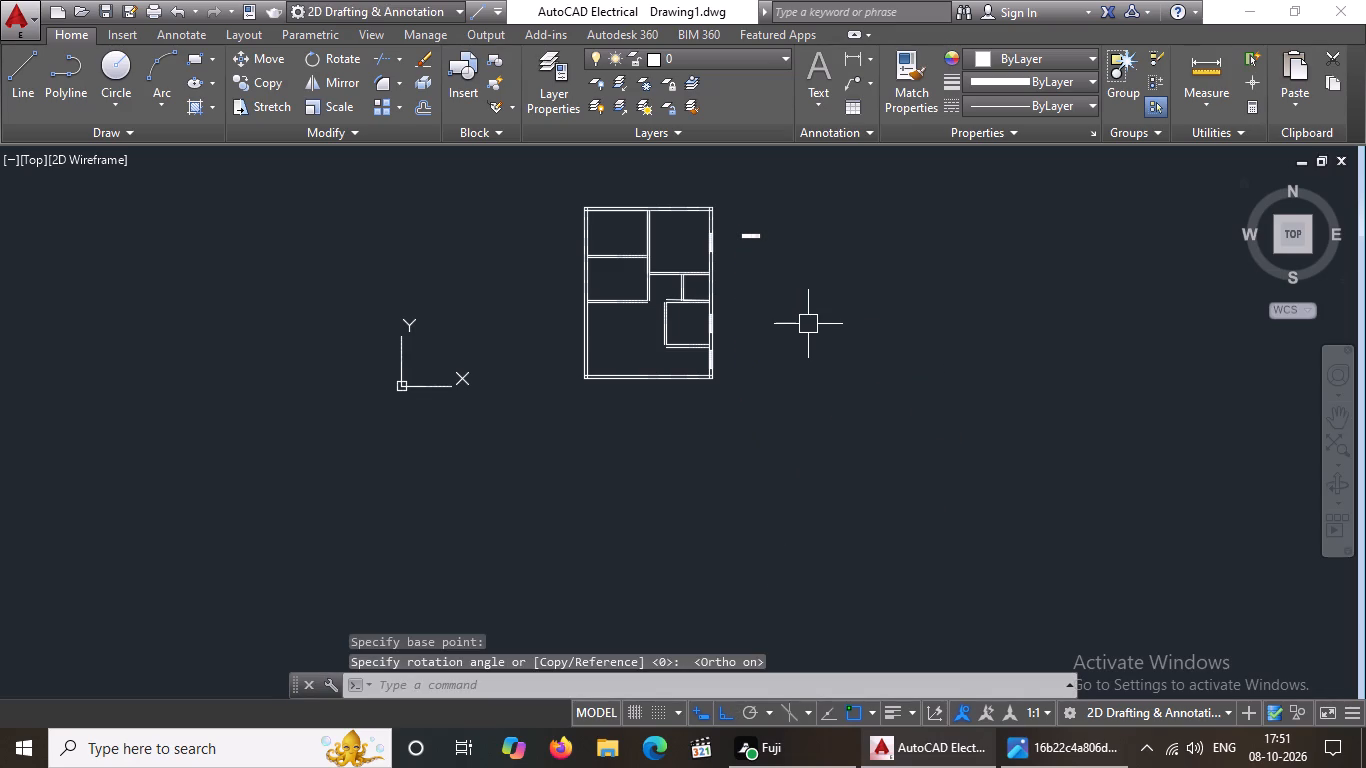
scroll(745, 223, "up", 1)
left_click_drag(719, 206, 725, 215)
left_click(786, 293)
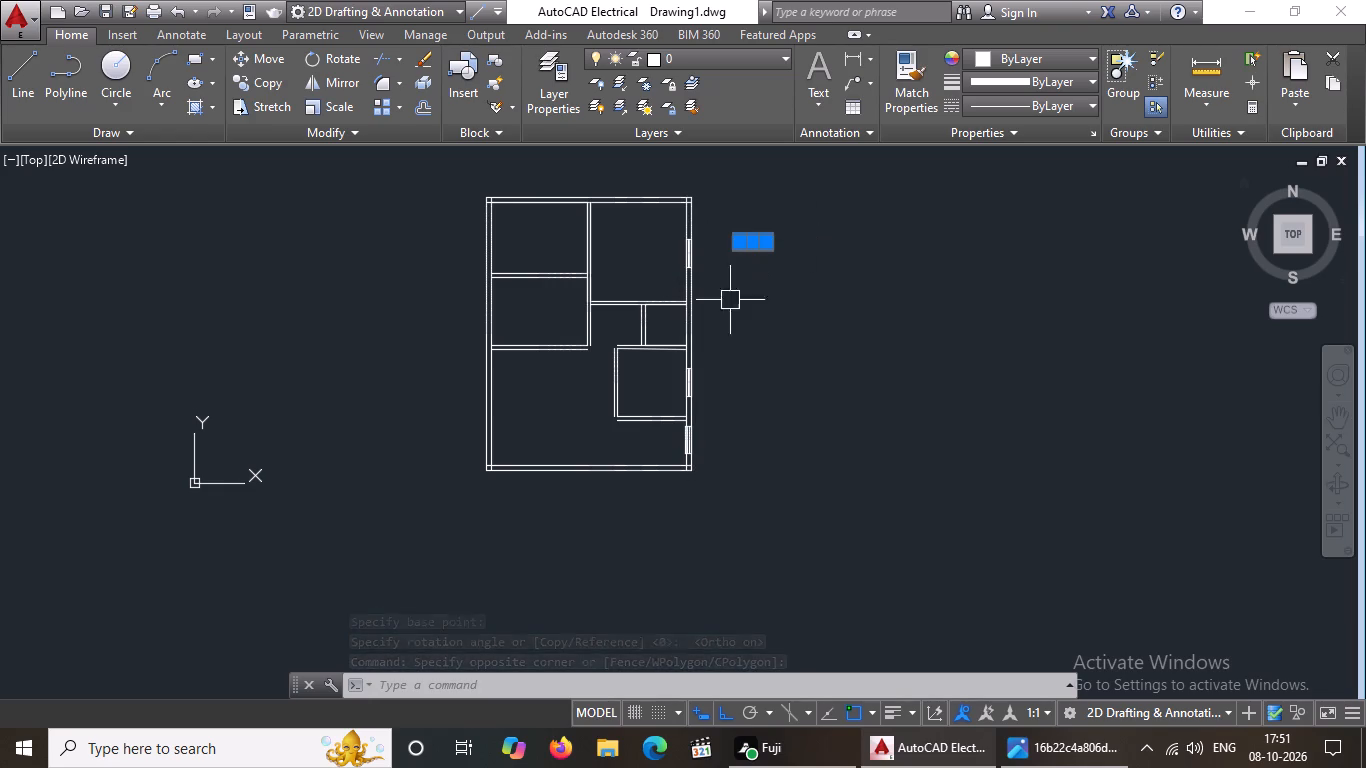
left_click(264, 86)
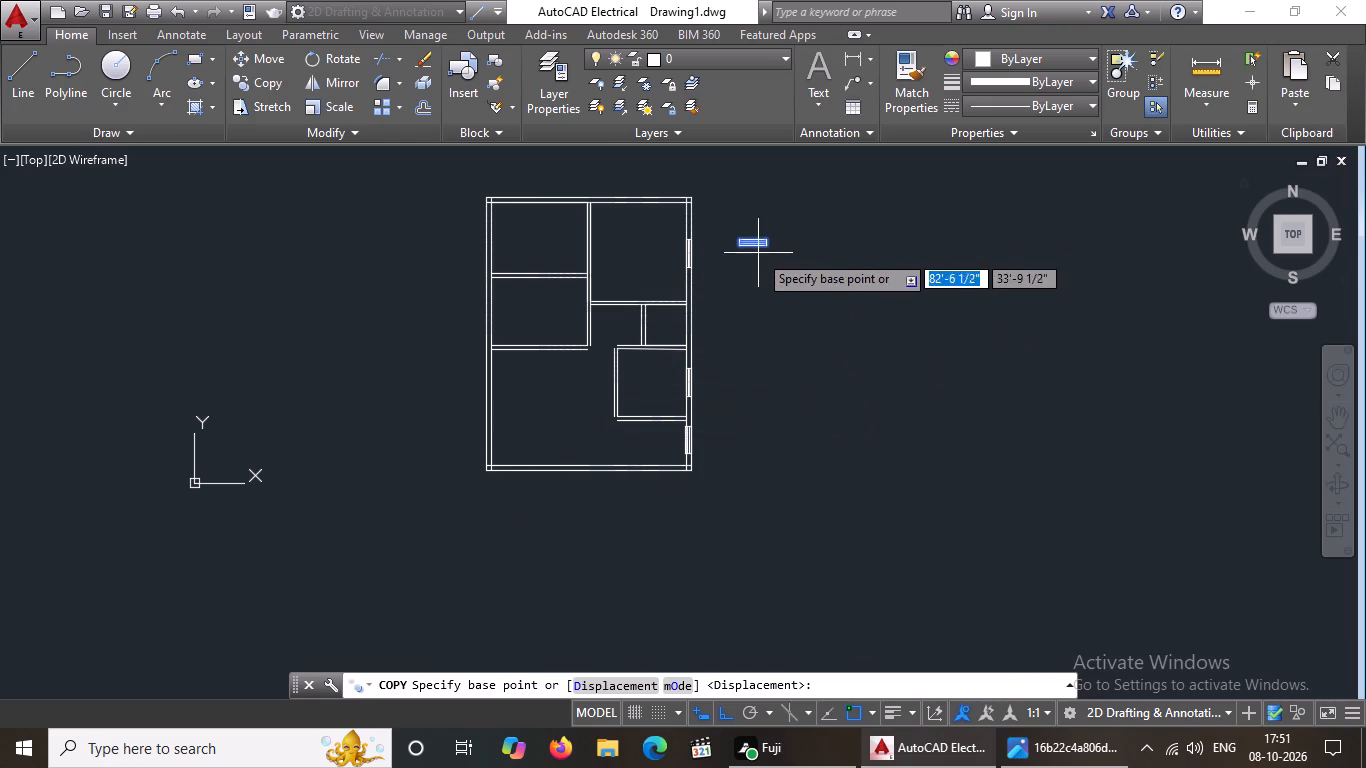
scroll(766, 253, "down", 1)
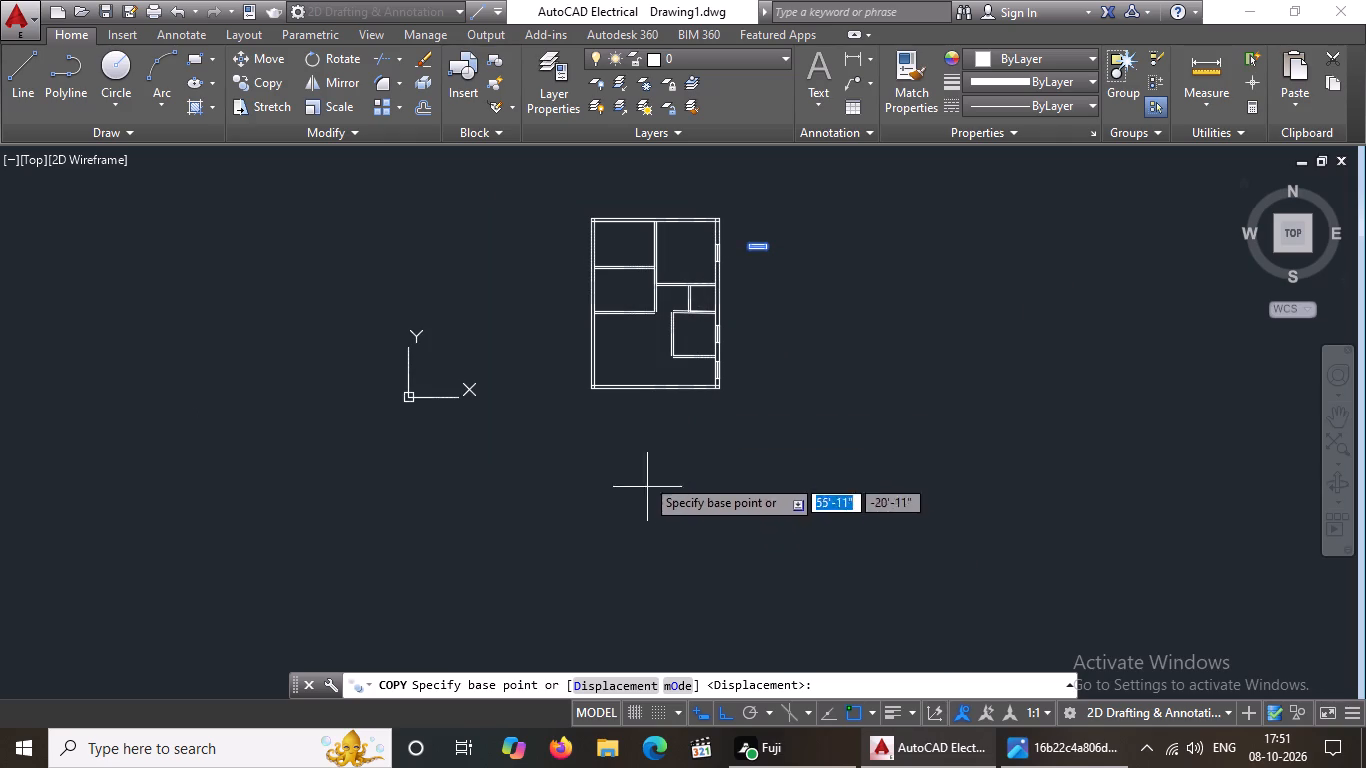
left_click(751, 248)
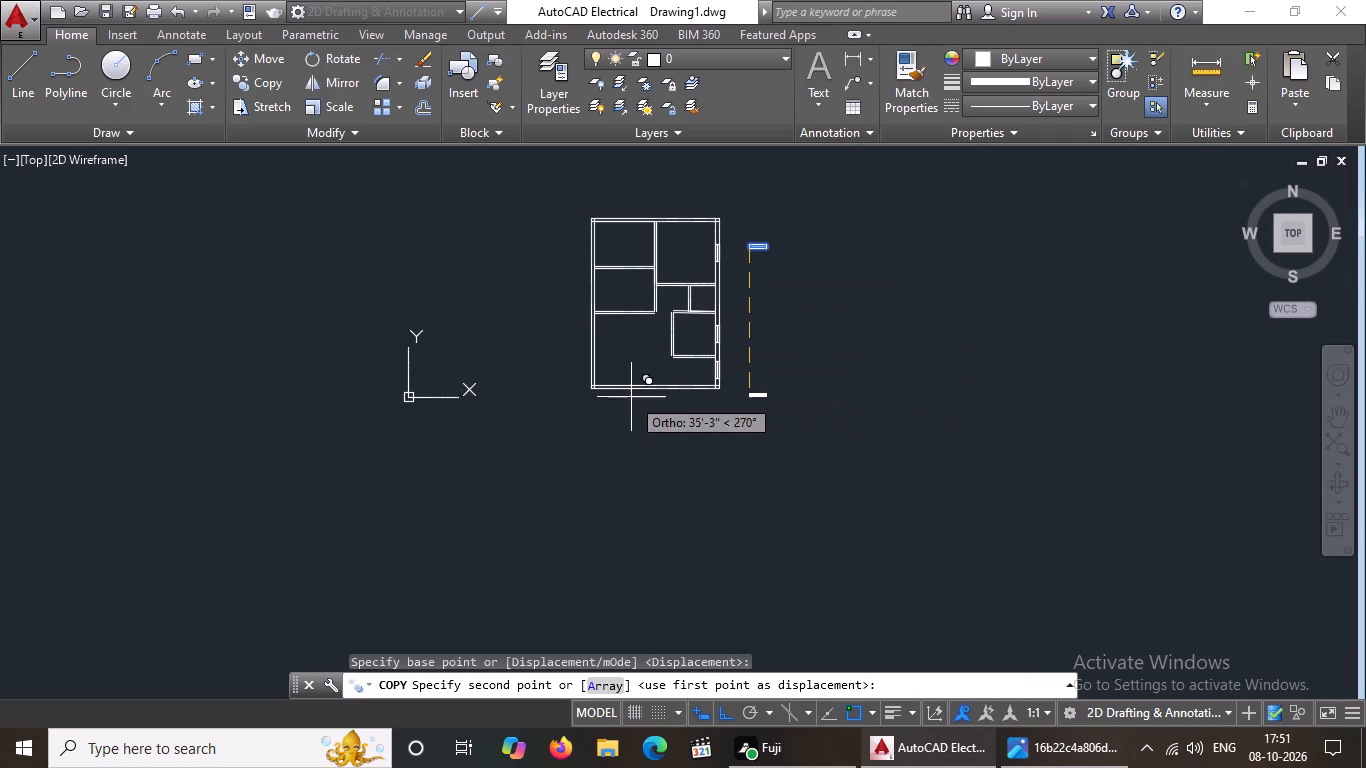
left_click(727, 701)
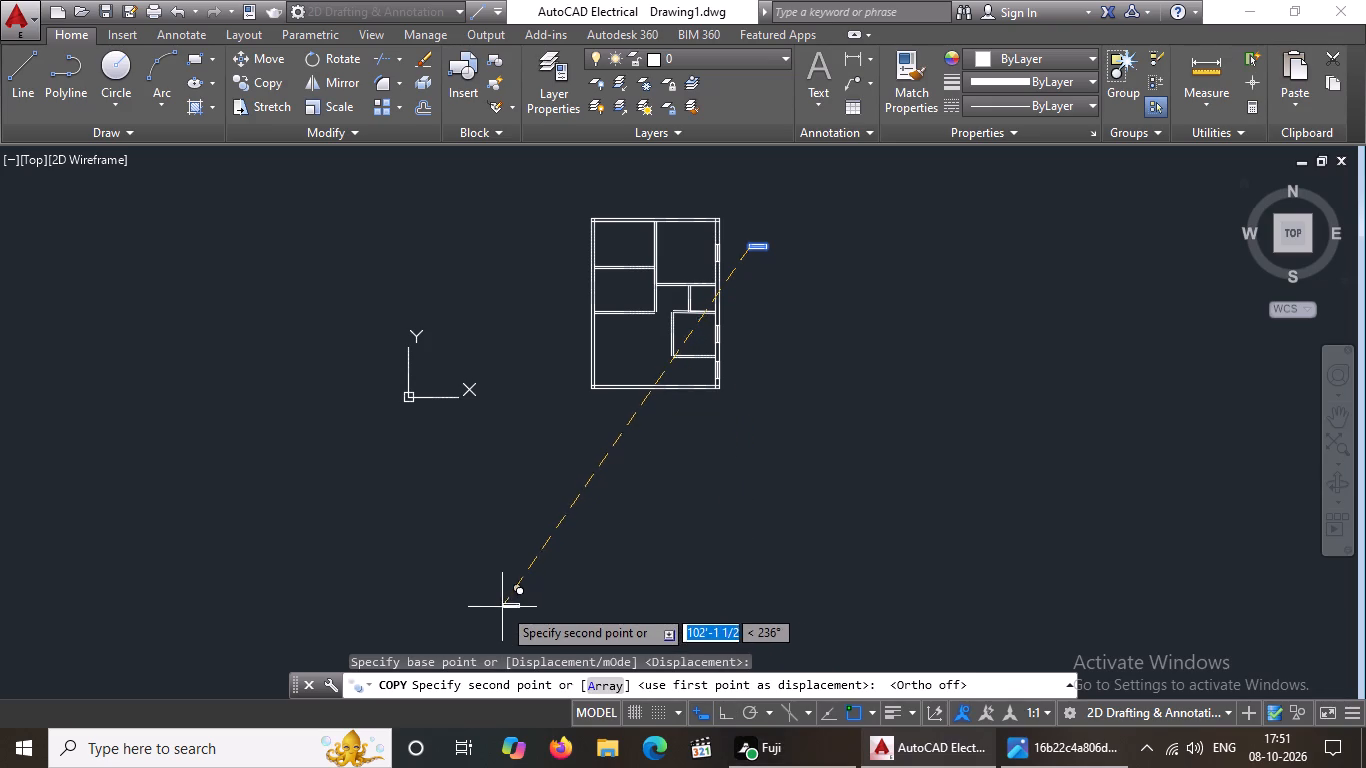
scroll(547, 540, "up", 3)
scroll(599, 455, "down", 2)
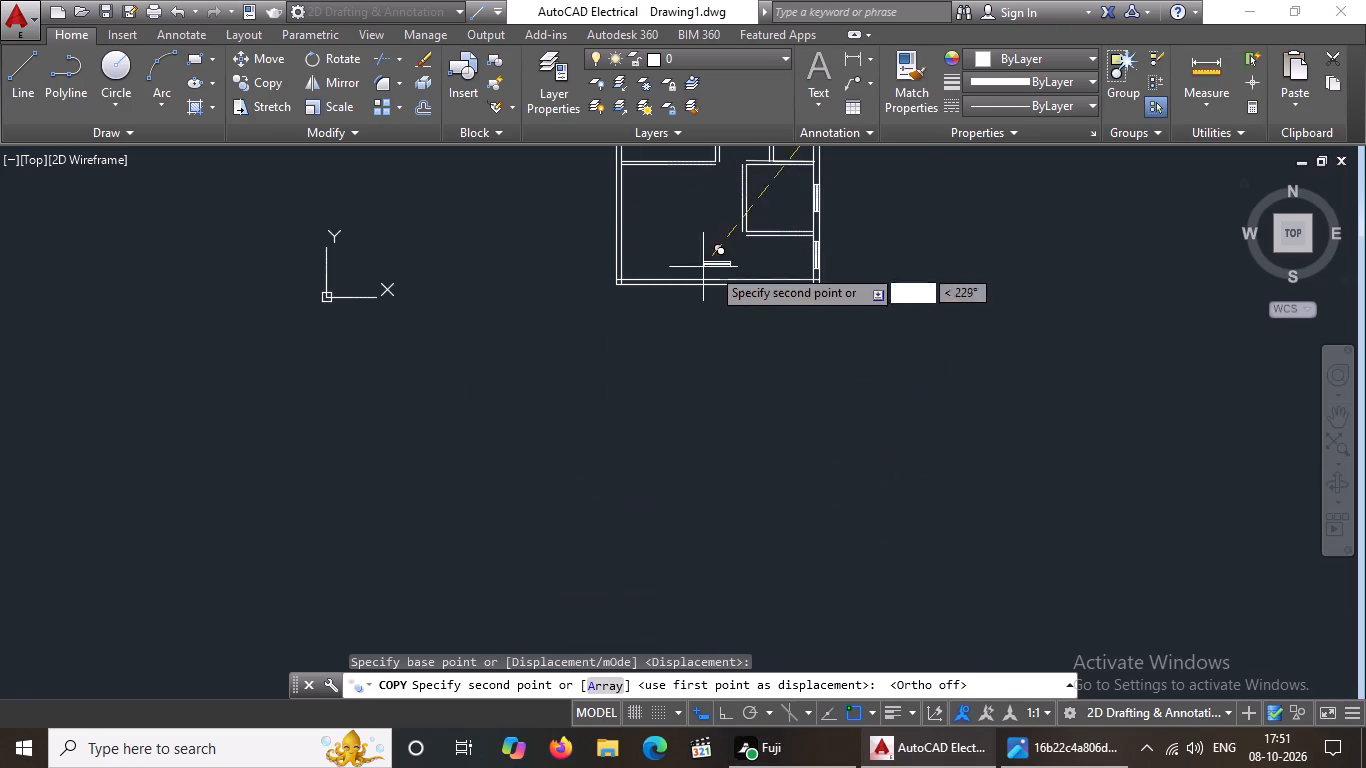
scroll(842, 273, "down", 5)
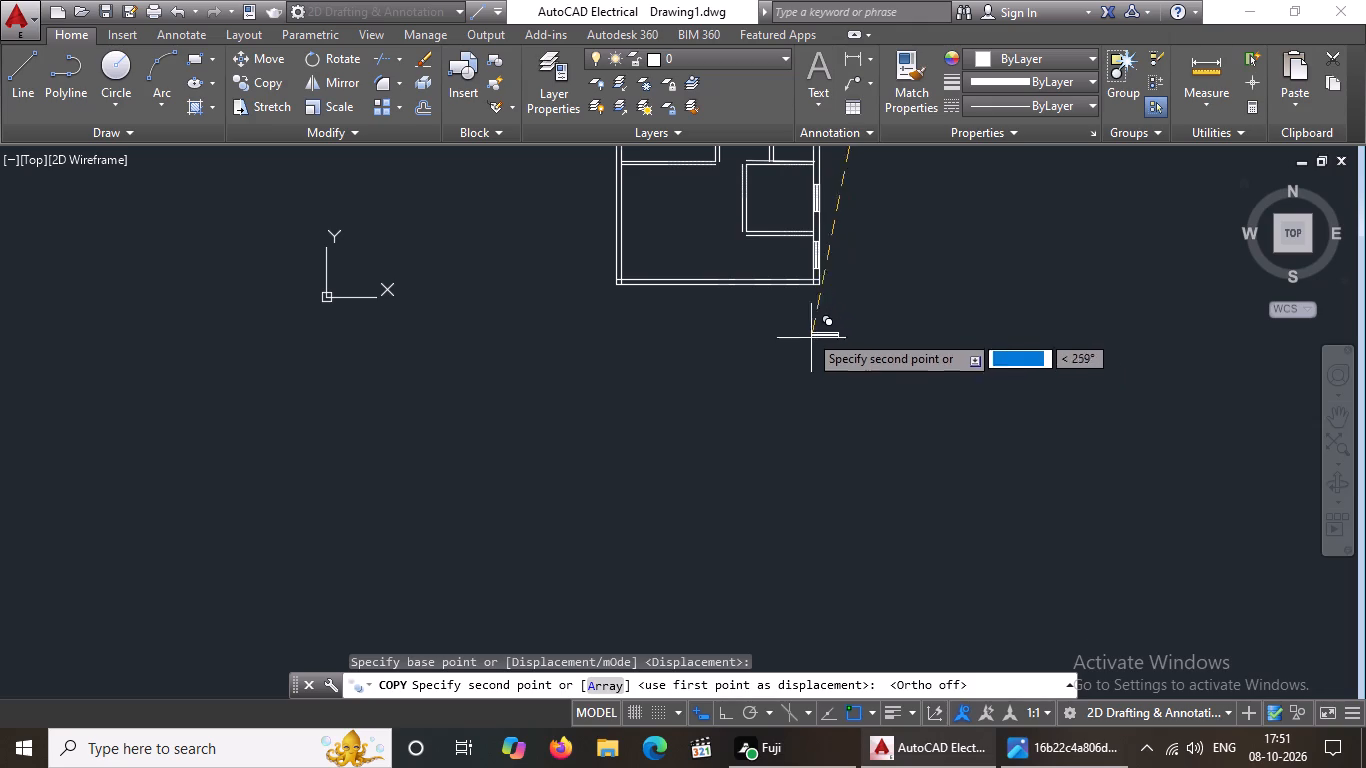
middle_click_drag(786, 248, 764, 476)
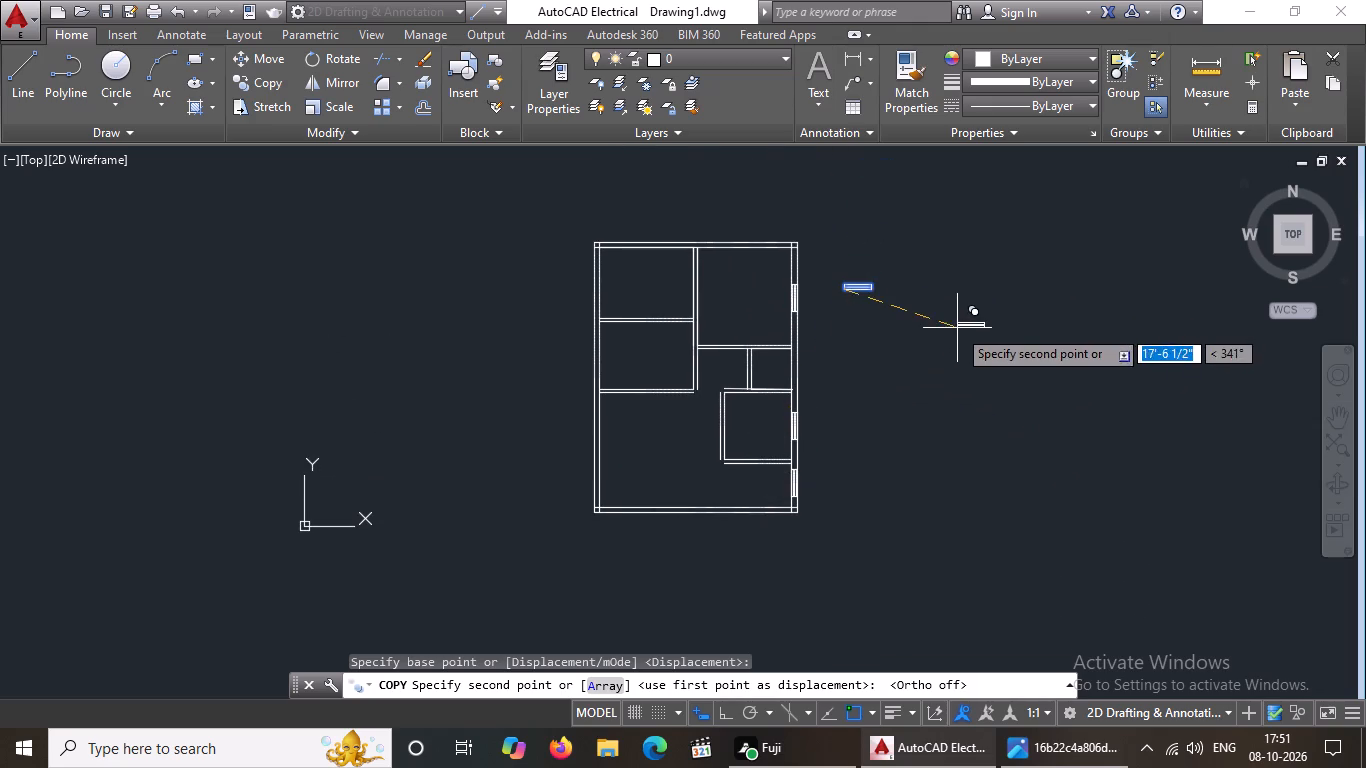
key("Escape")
Move the upper east room's window from its south-west corner onto the inner line of the east outer wall.
scroll(816, 324, "up", 2)
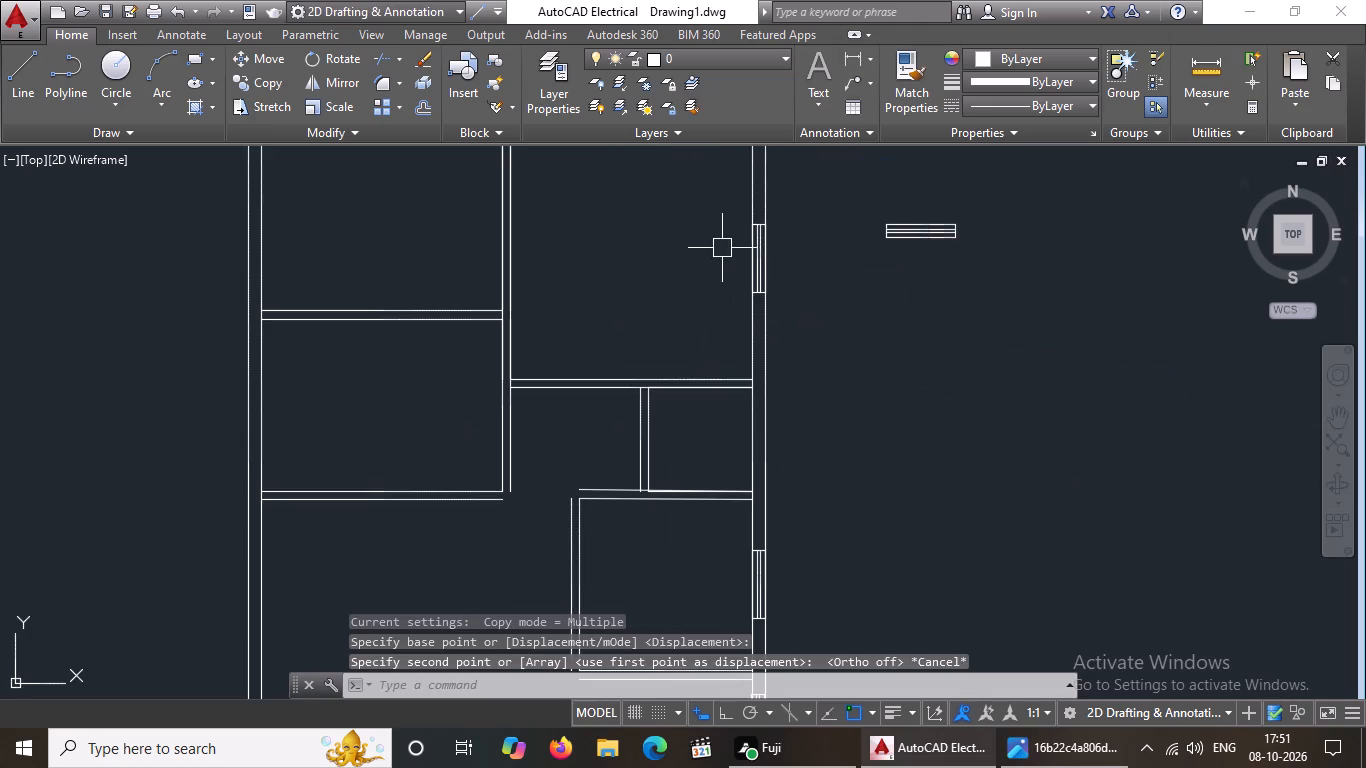
scroll(767, 249, "up", 3)
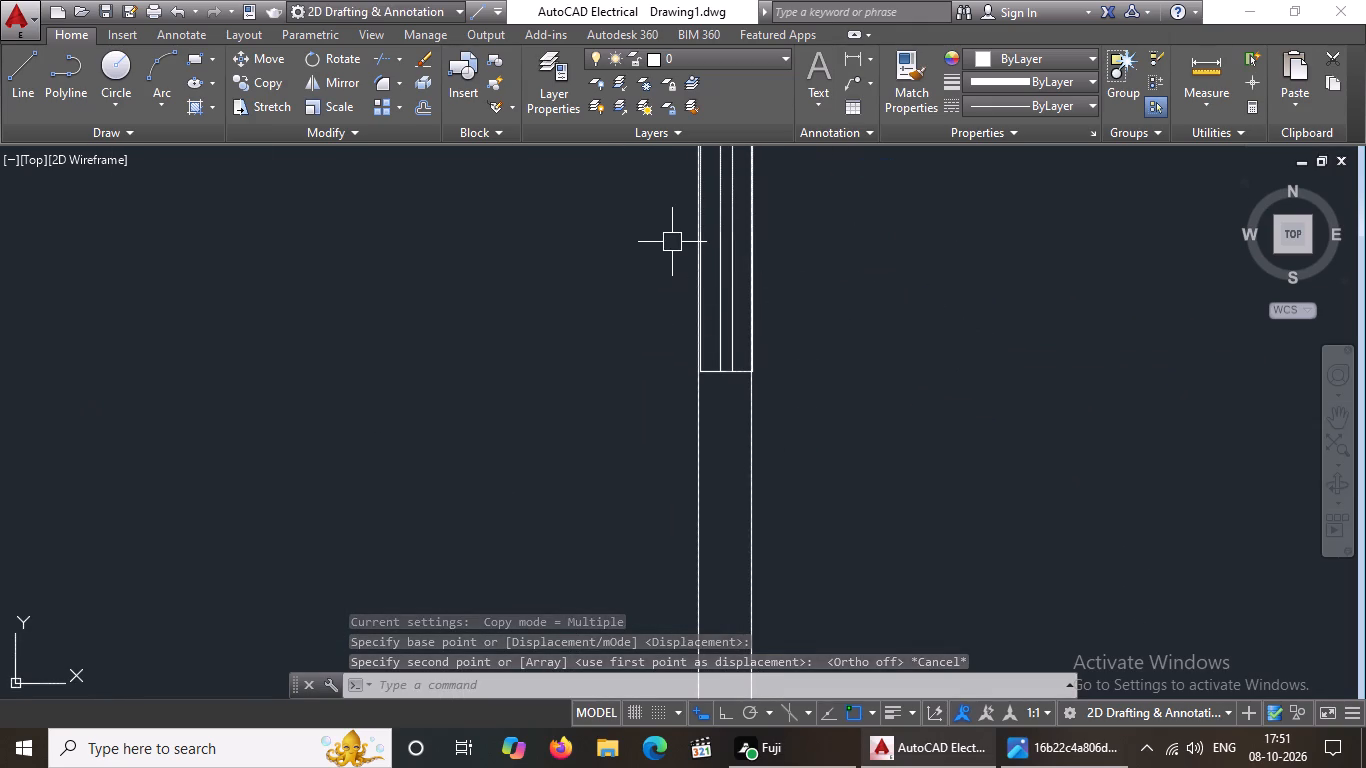
scroll(697, 229, "down", 4)
left_click(682, 197)
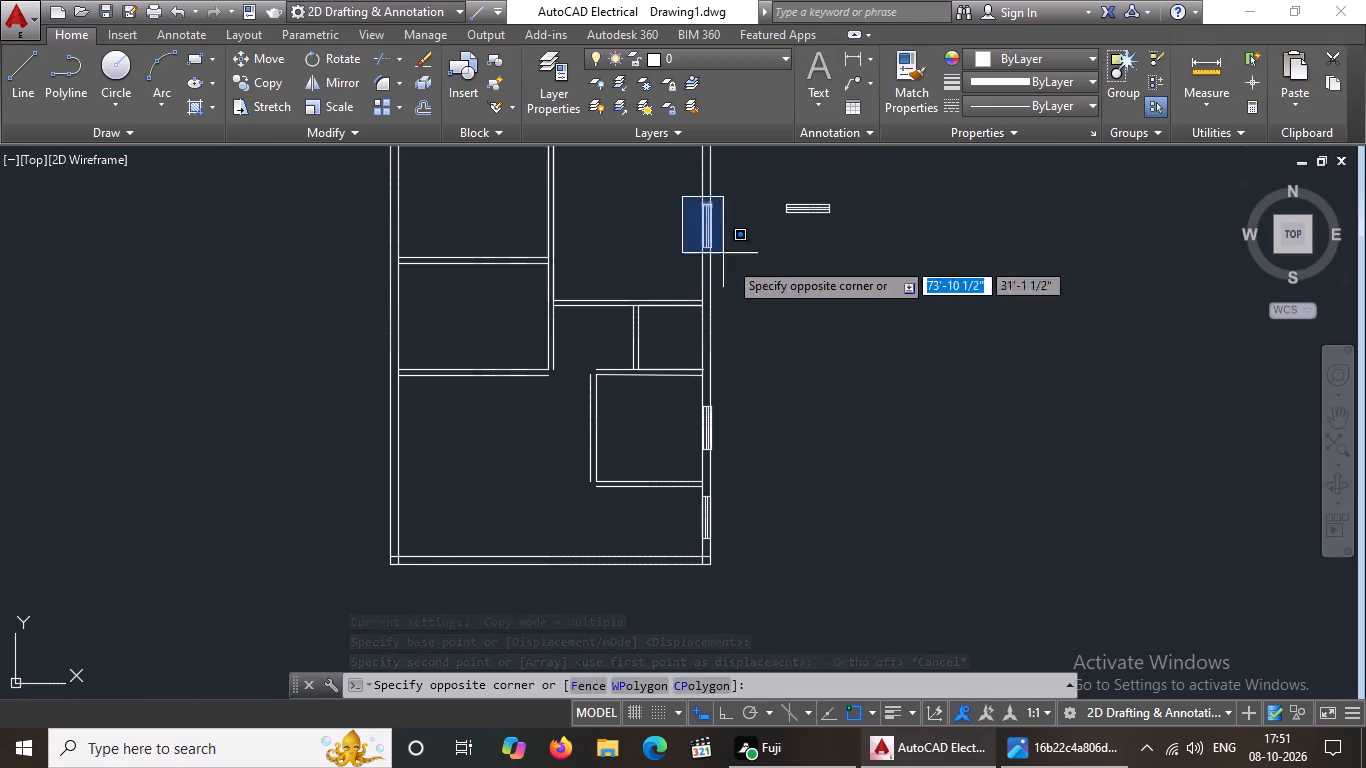
left_click(741, 278)
left_click(258, 54)
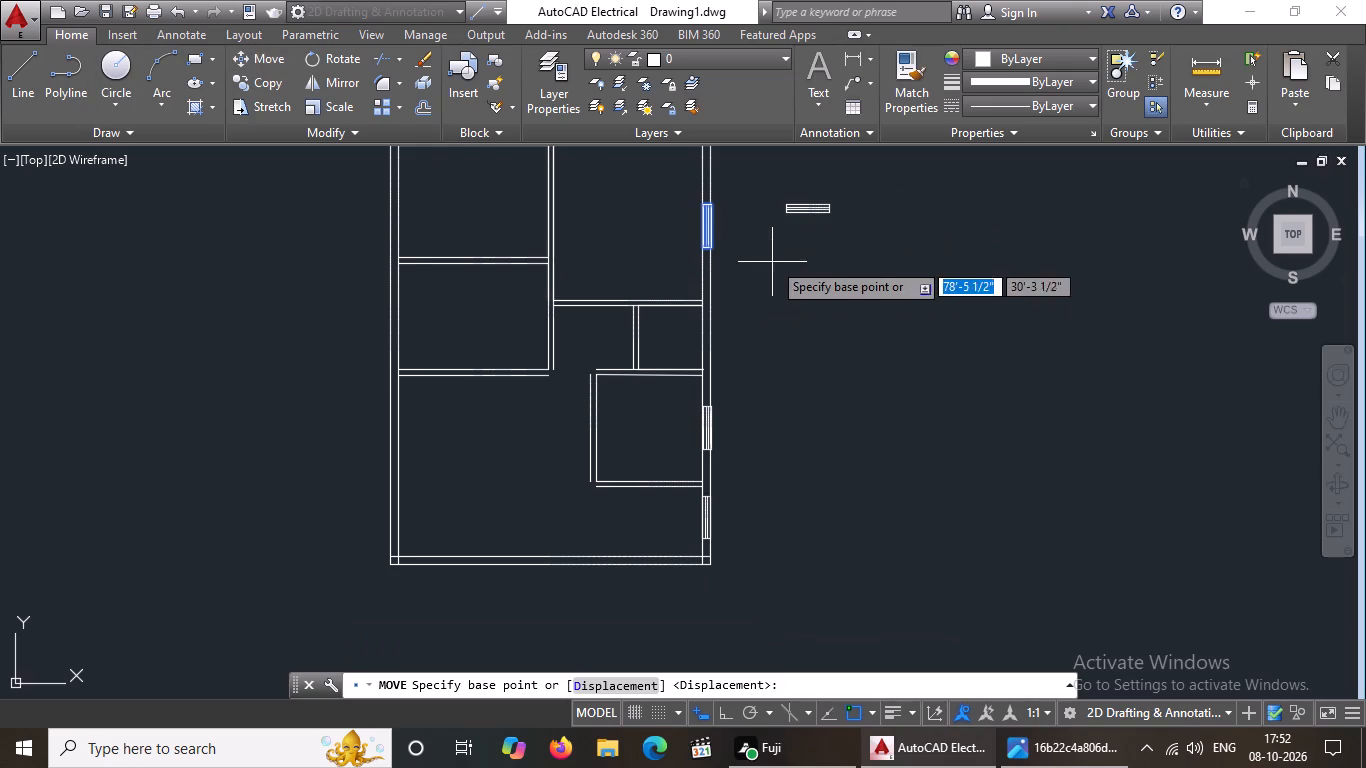
scroll(744, 238, "up", 3)
scroll(664, 257, "up", 3)
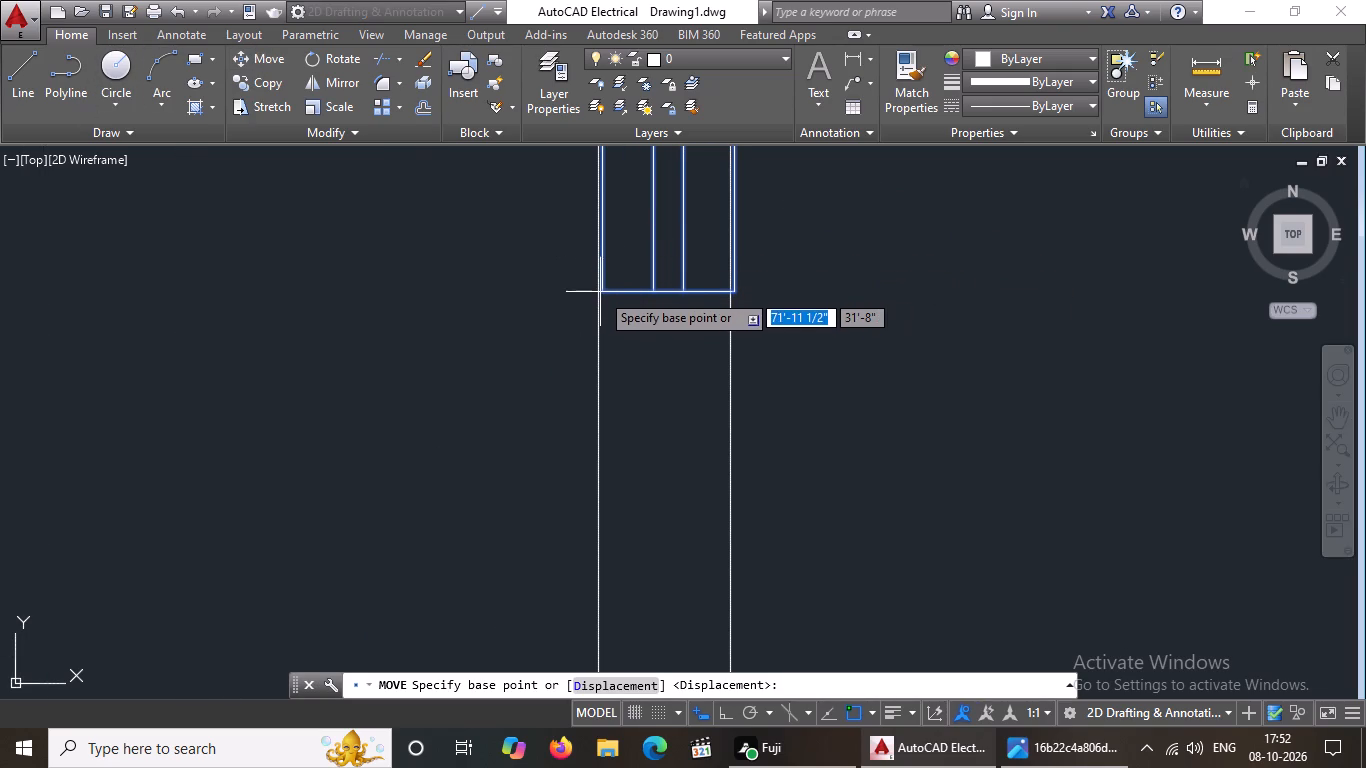
left_click(602, 292)
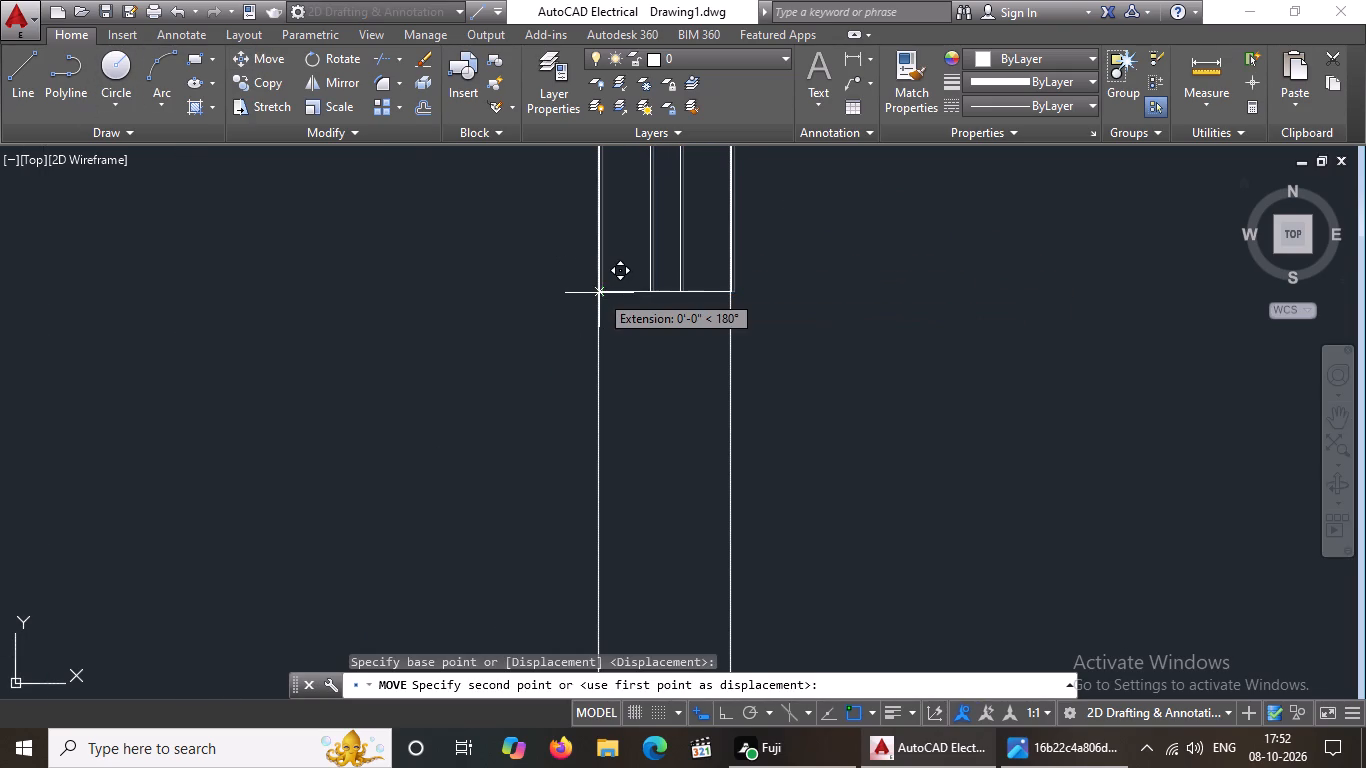
left_click(598, 294)
Move the lower east room's window from its south-west corner onto the inner line of the east outer wall.
scroll(664, 260, "down", 4)
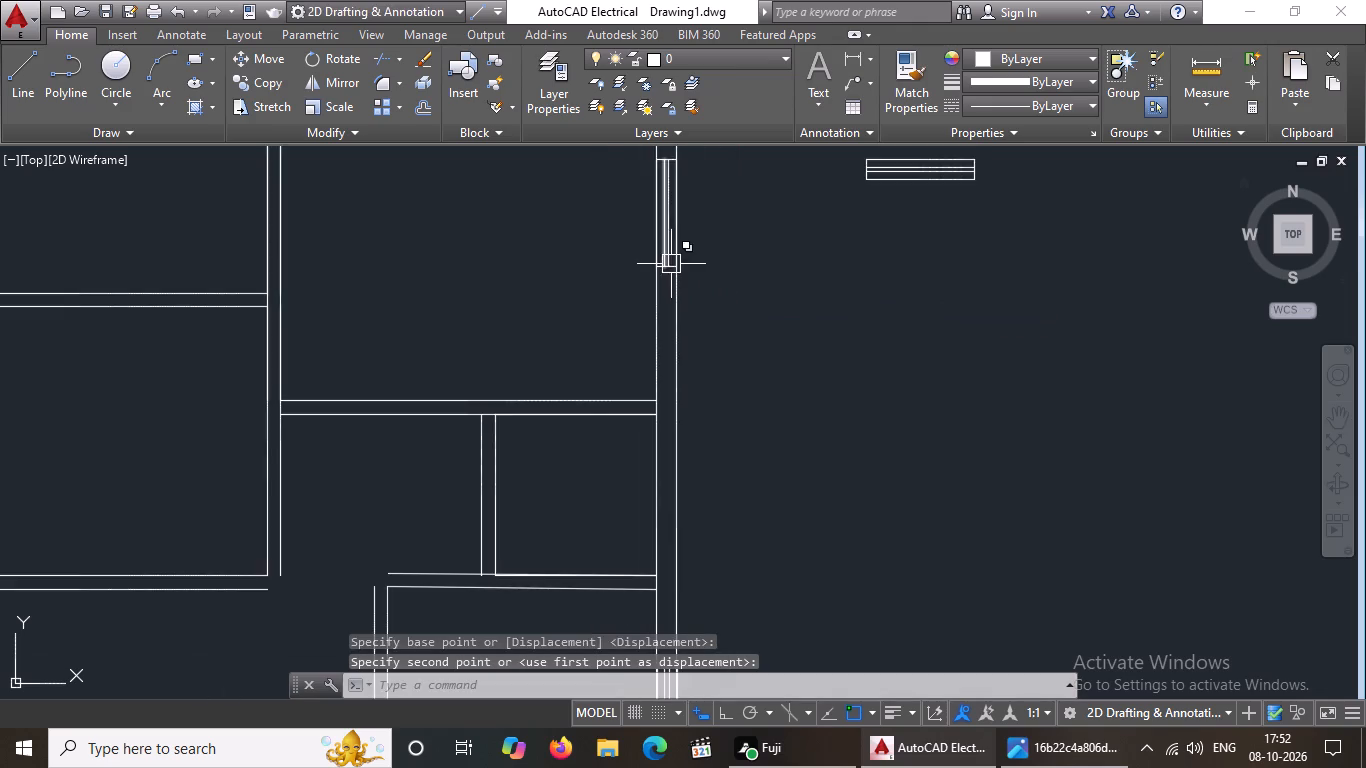
scroll(673, 264, "down", 2)
scroll(671, 441, "up", 7)
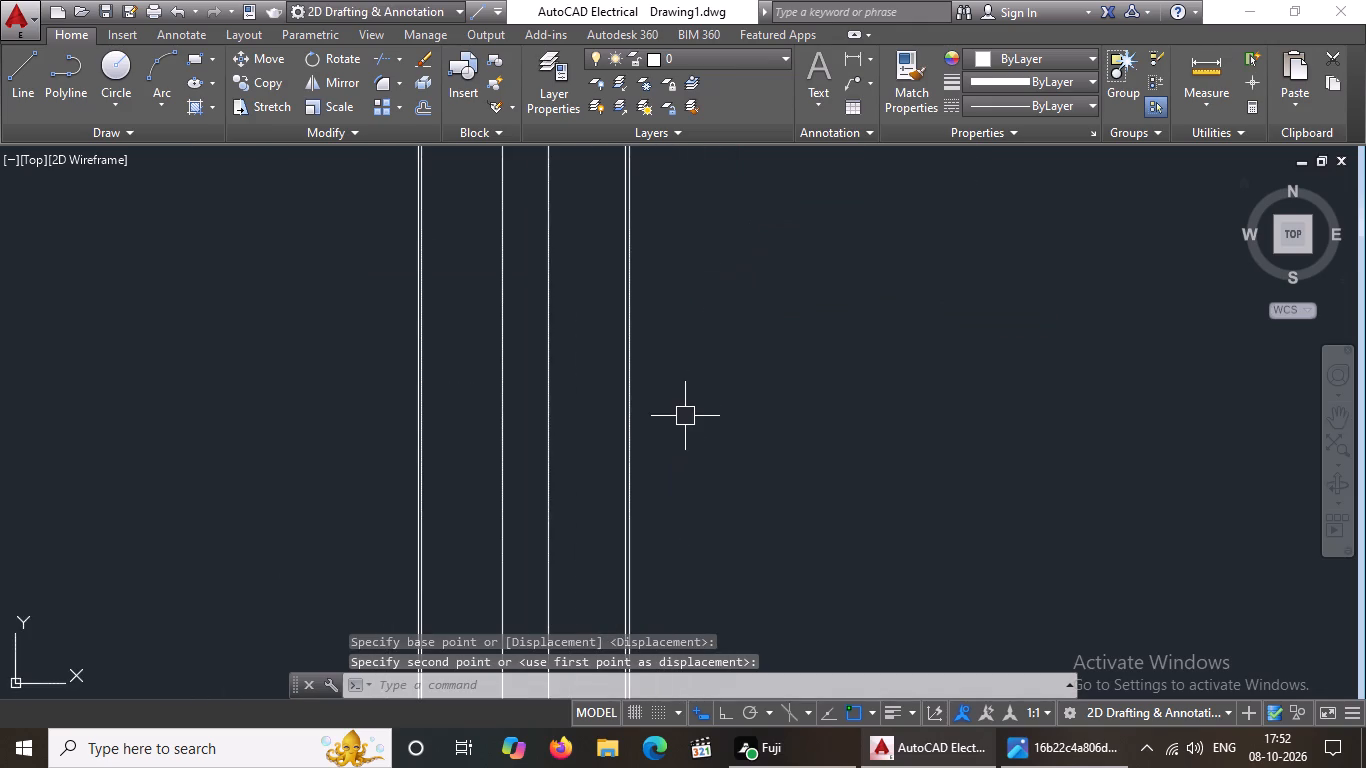
scroll(672, 415, "down", 4)
left_click_drag(594, 338, 611, 376)
left_click(721, 567)
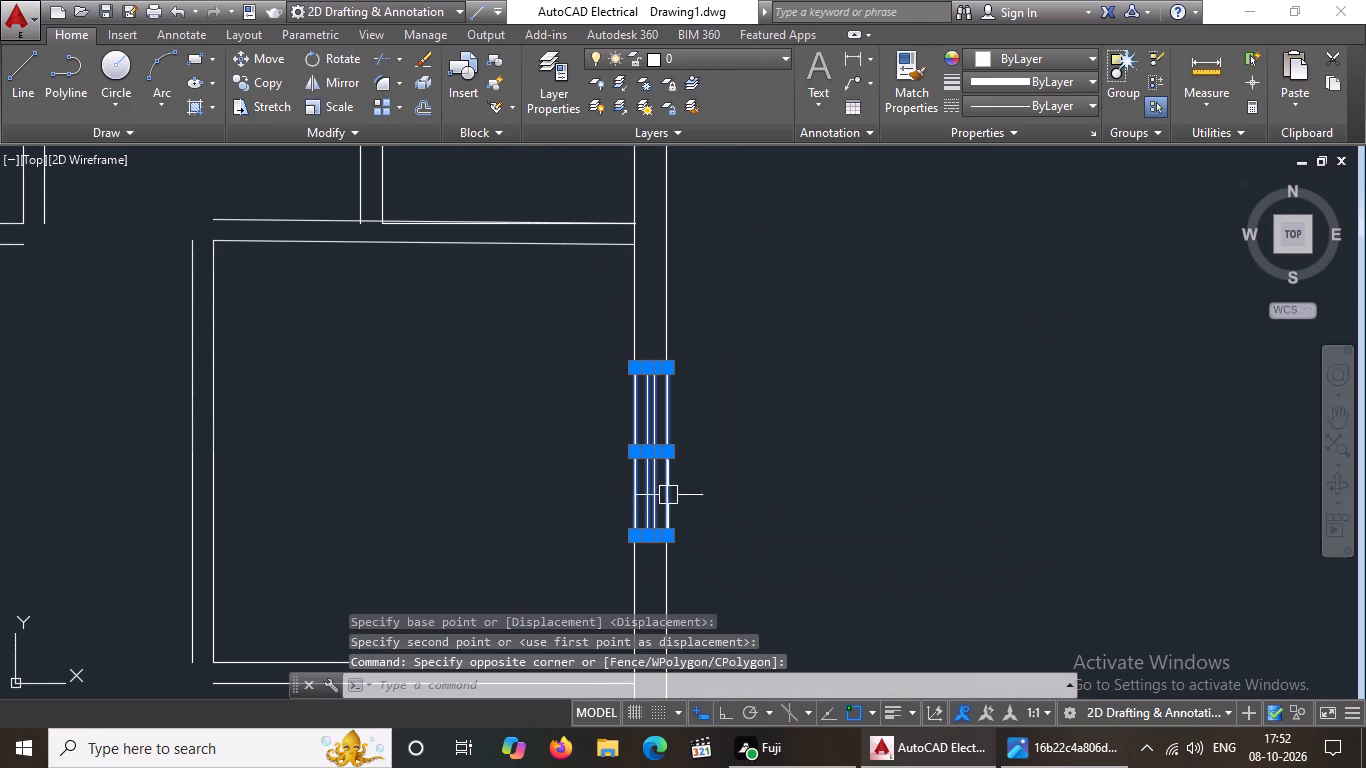
left_click(272, 56)
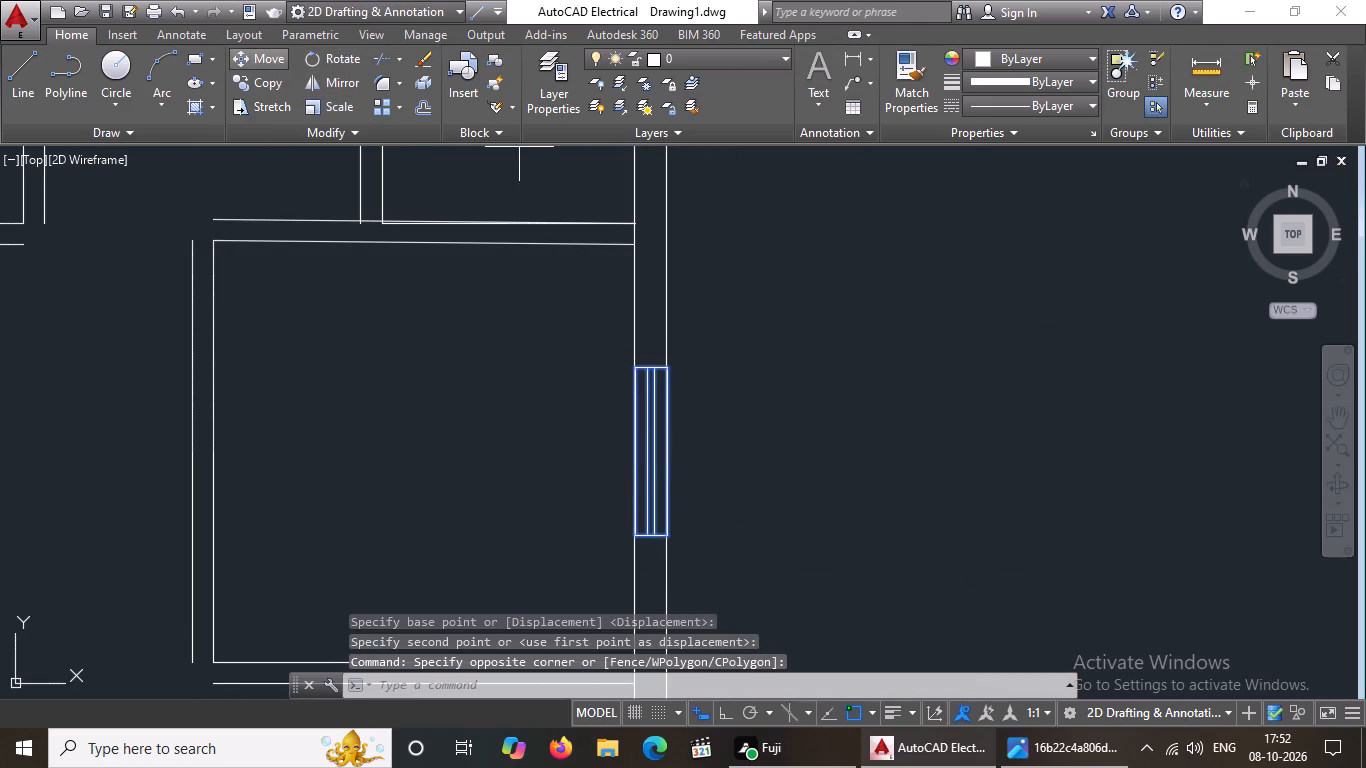
scroll(680, 563, "up", 5)
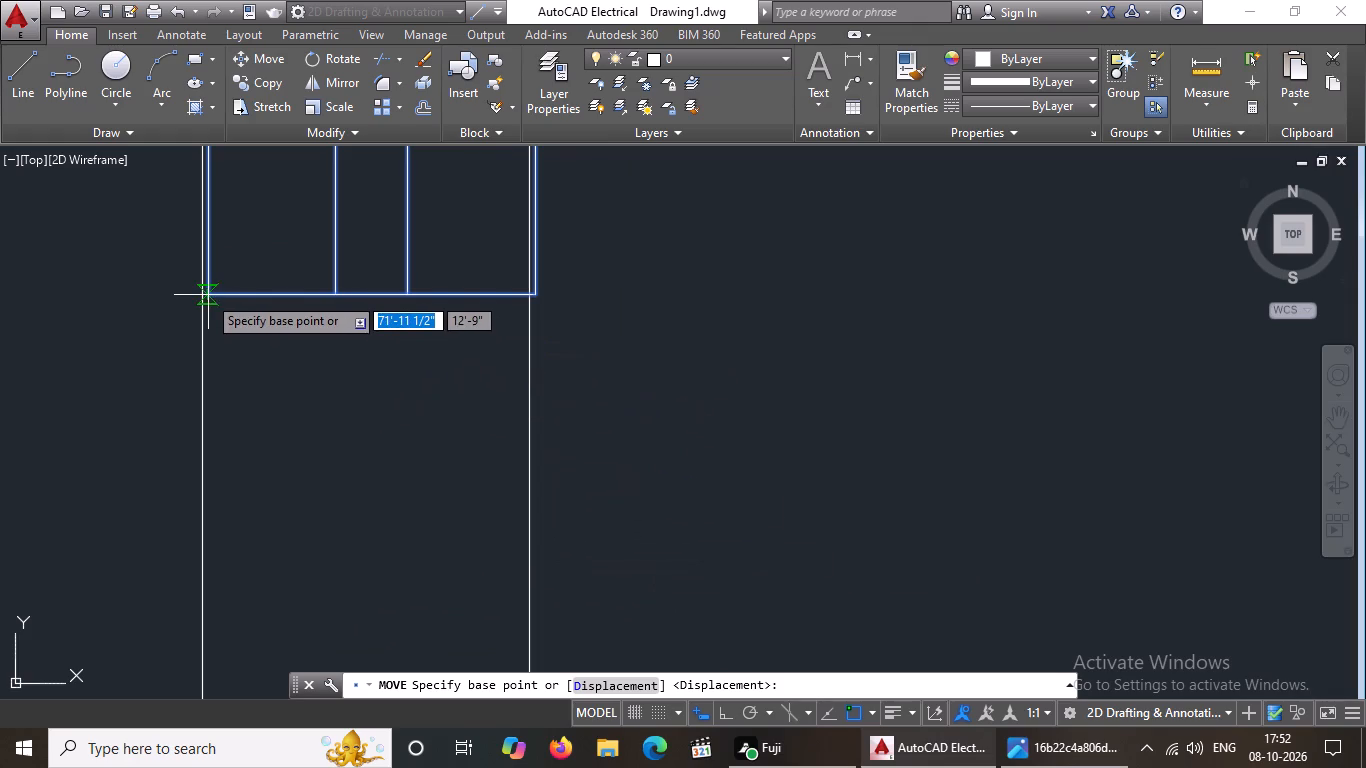
left_click(206, 294)
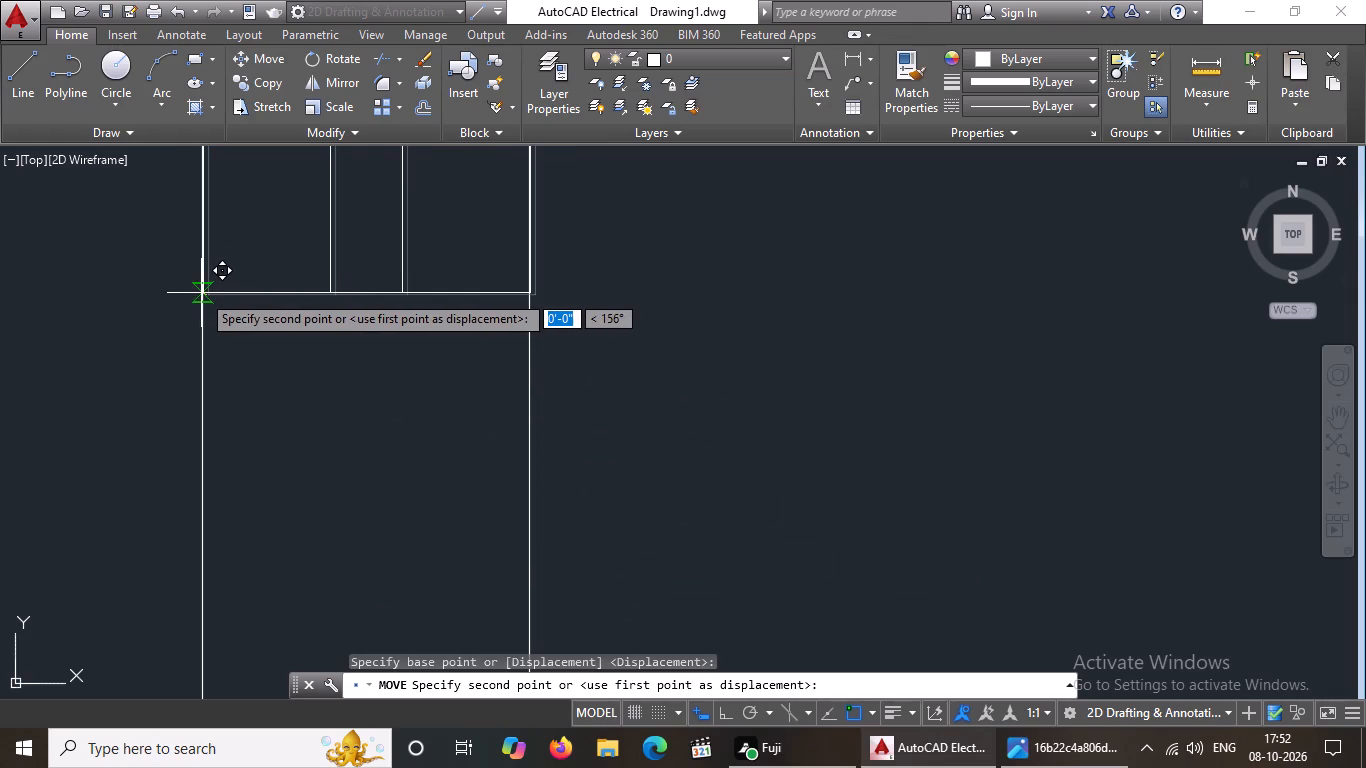
left_click(201, 295)
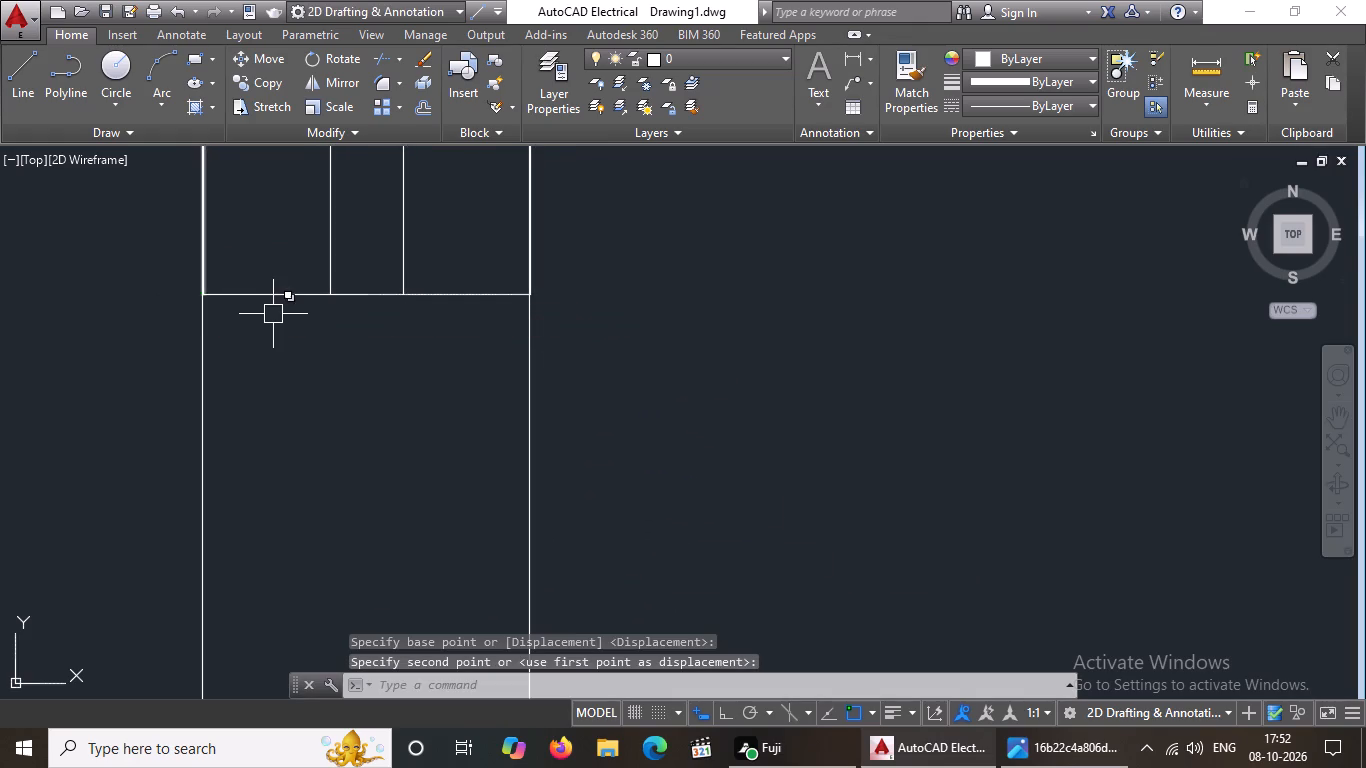
Copy the spare horizontal window symbol from its south-west corner onto the north outer wall's inner line, above the upper east room.
scroll(275, 314, "down", 7)
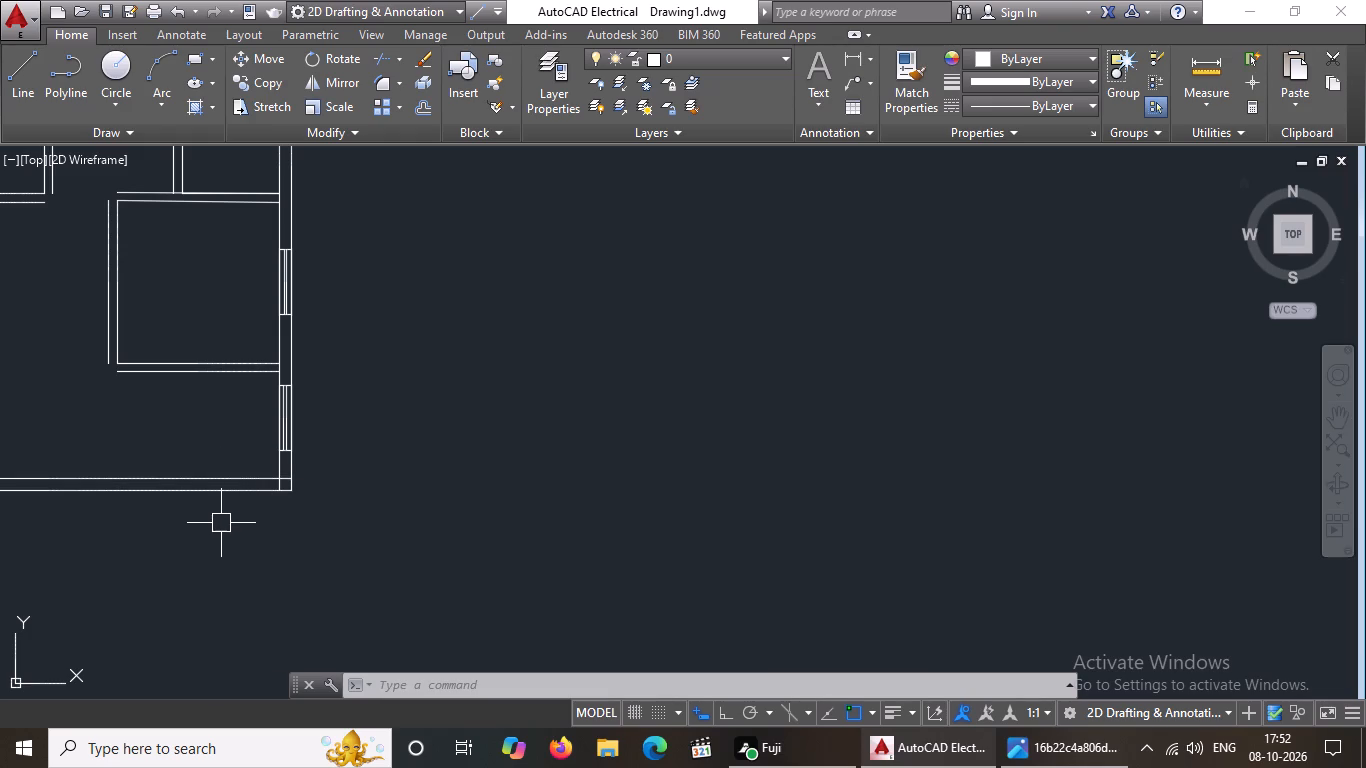
scroll(246, 536, "down", 1)
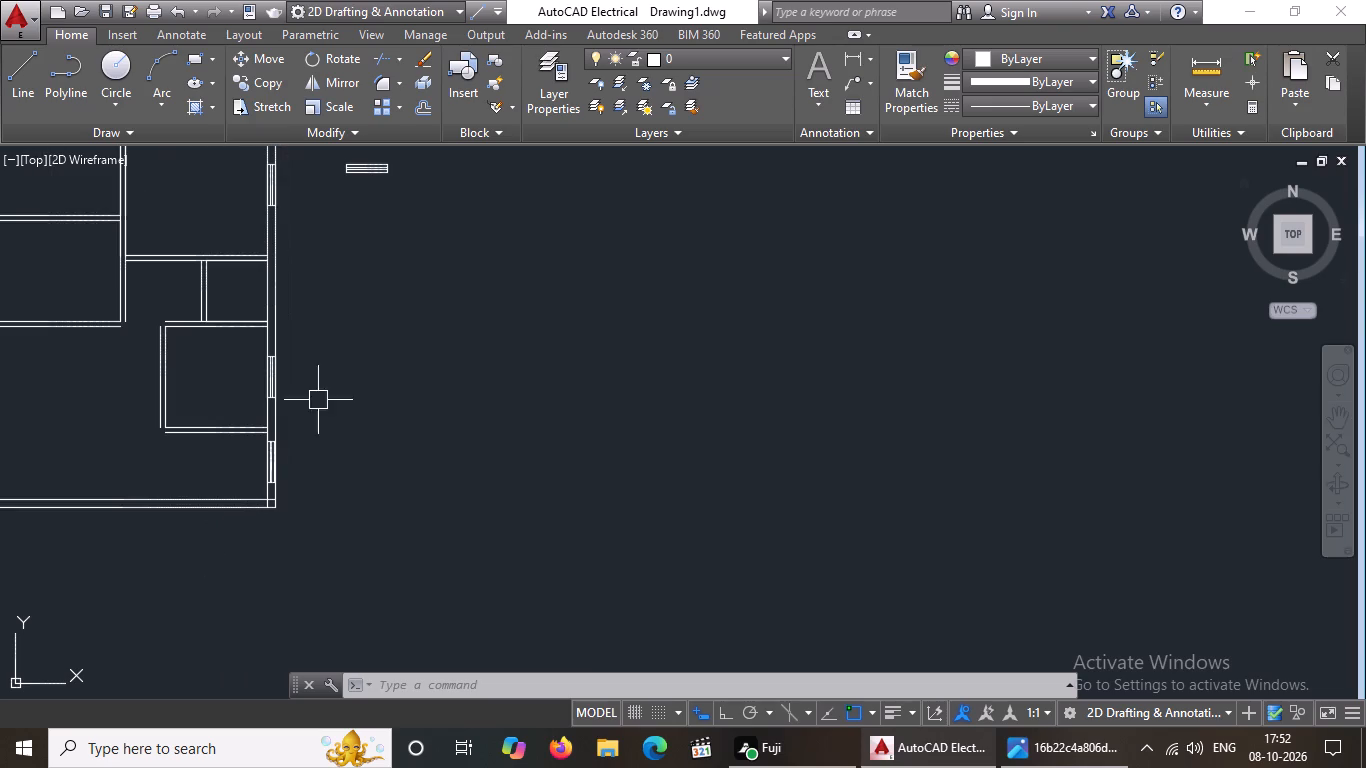
scroll(269, 467, "up", 3)
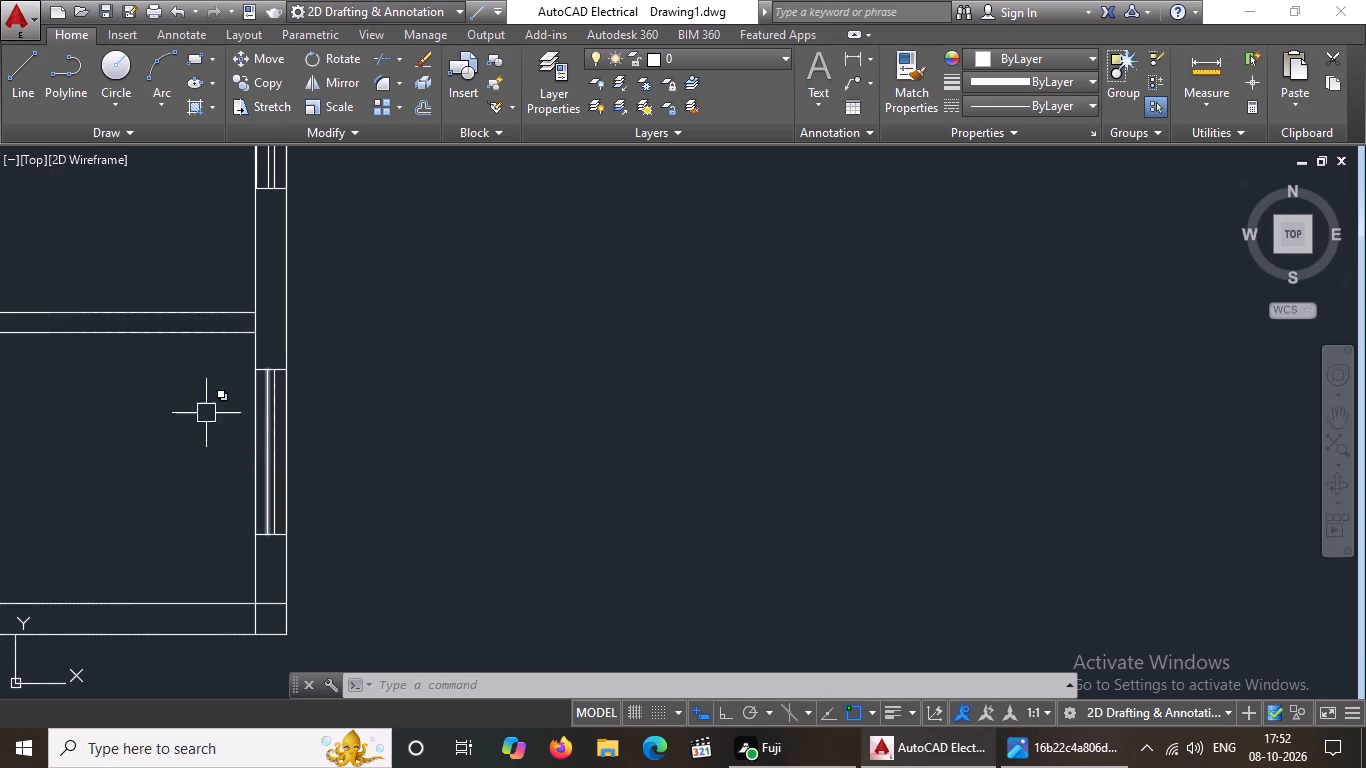
scroll(297, 402, "down", 6)
scroll(91, 202, "up", 2)
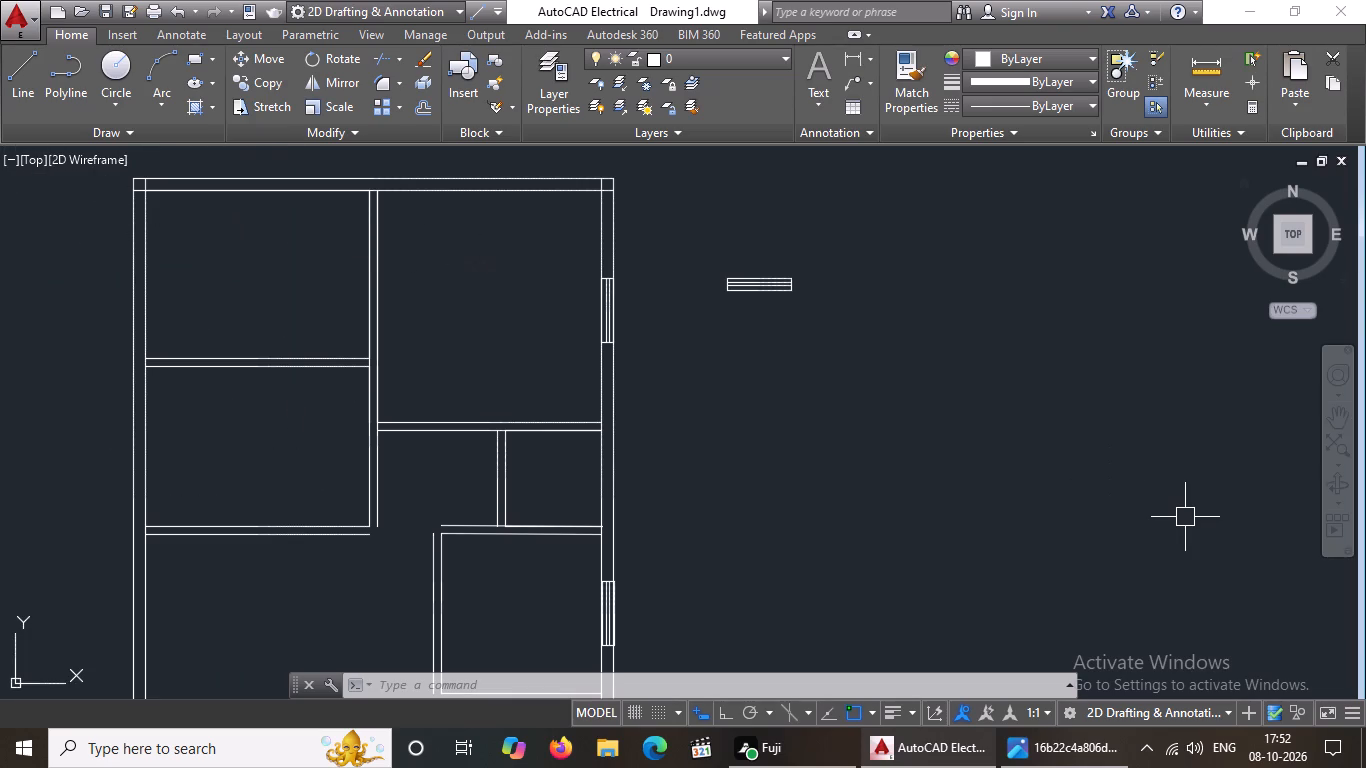
left_click_drag(688, 244, 700, 261)
left_click(862, 336)
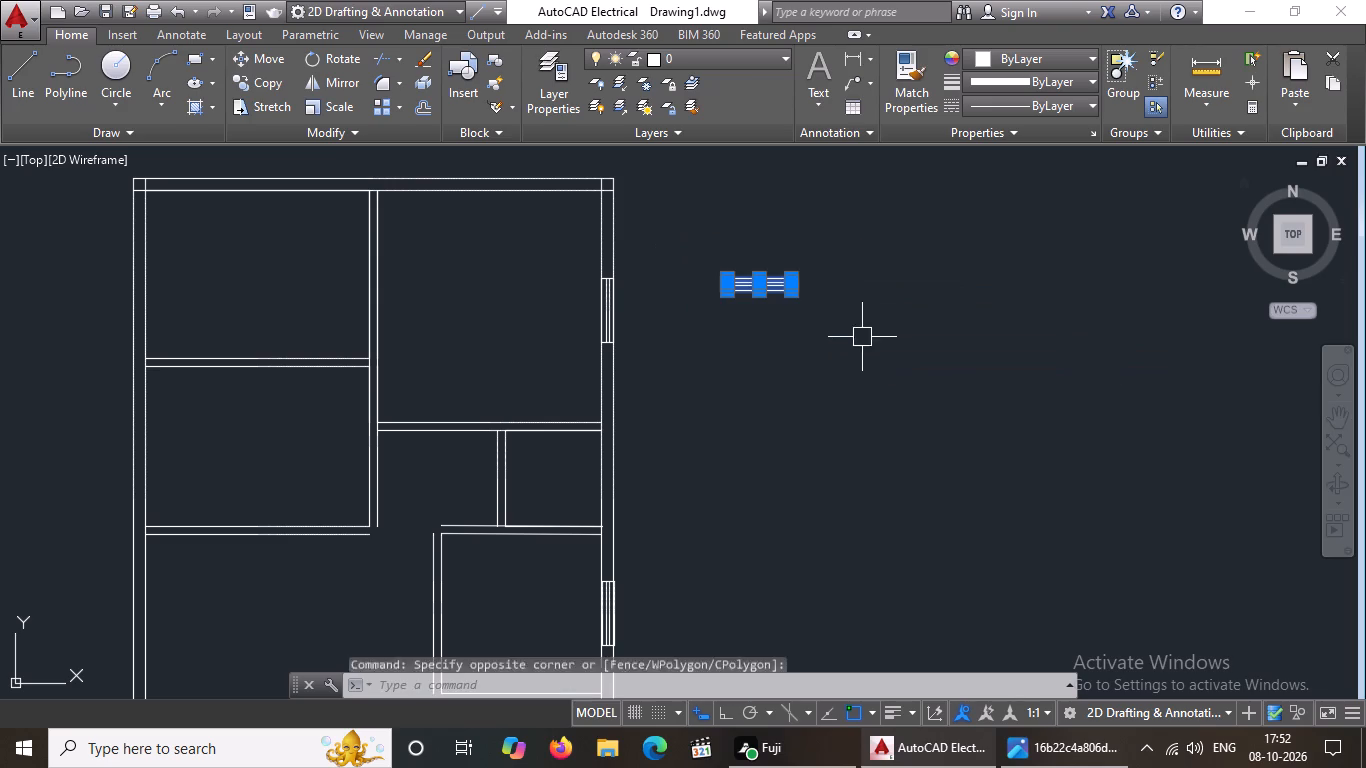
left_click(257, 74)
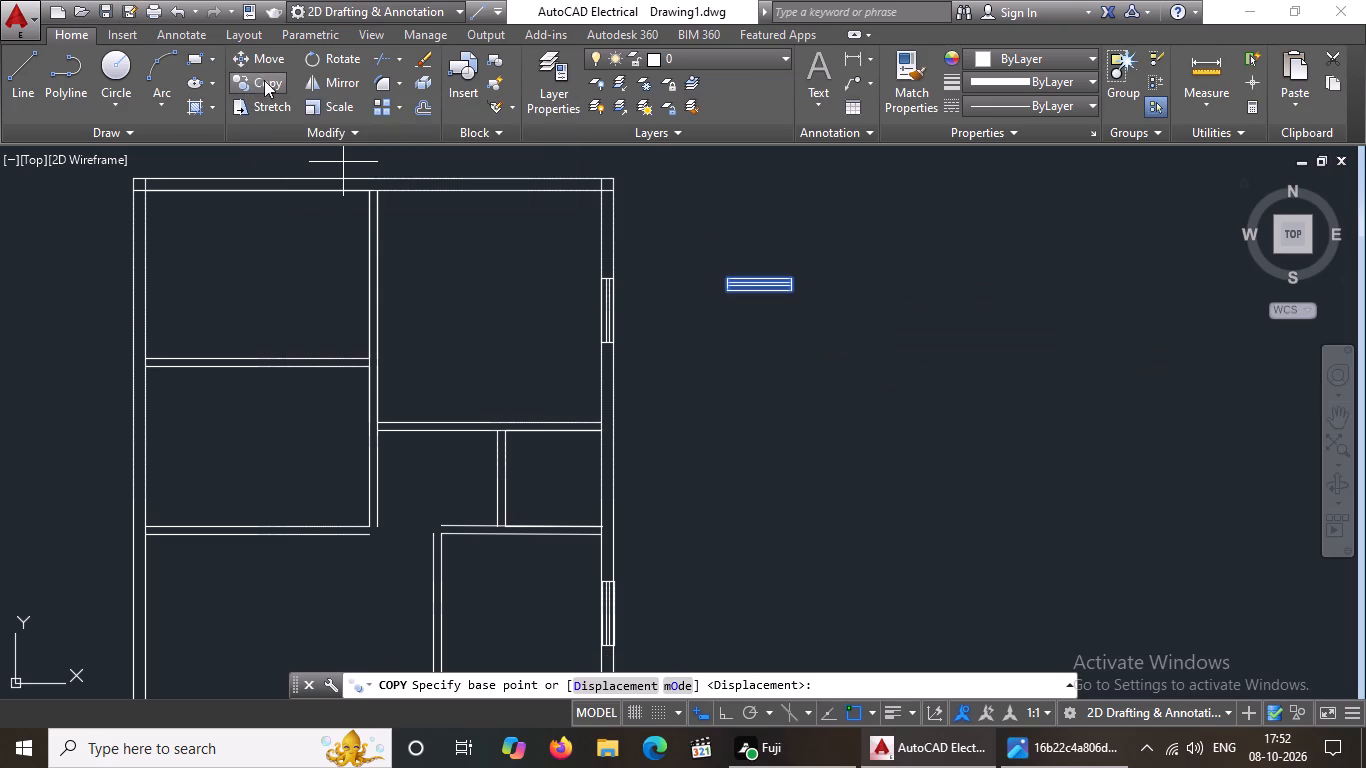
left_click(729, 289)
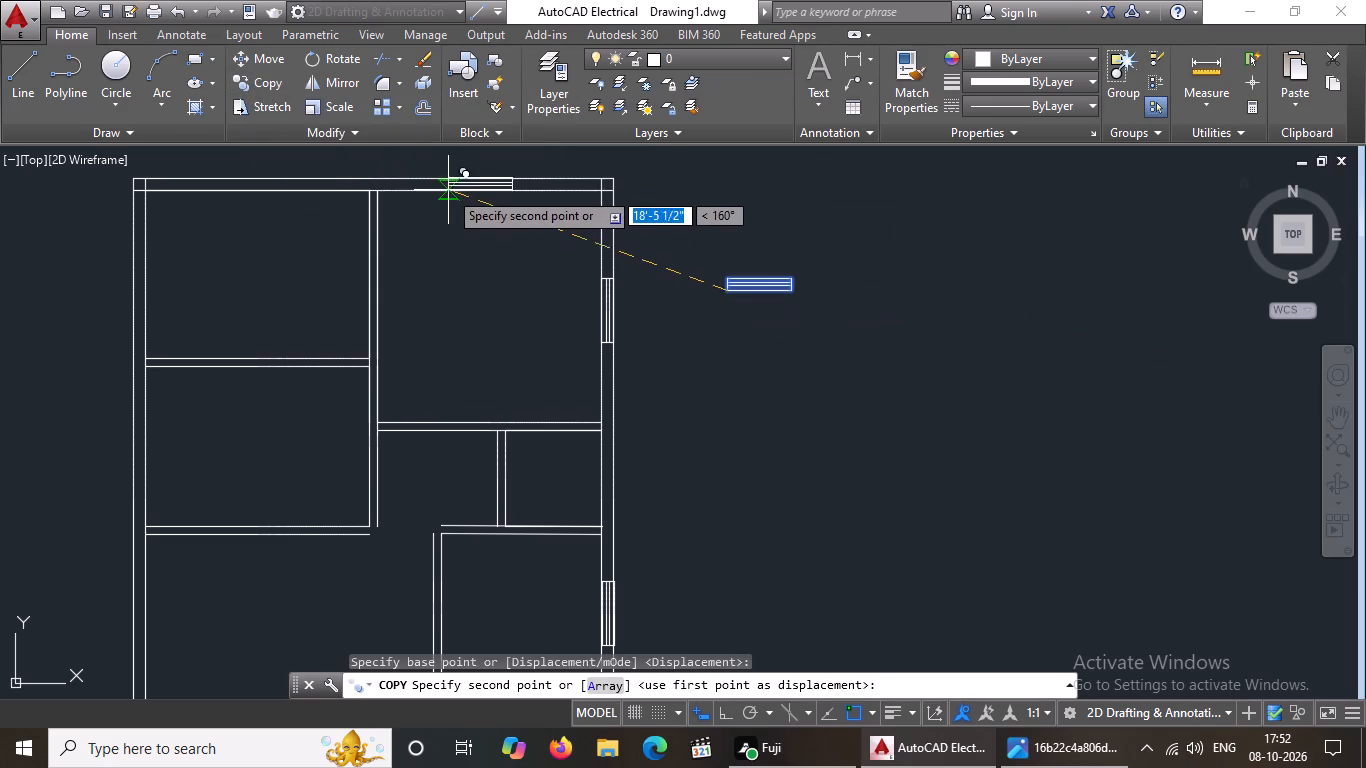
scroll(448, 190, "up", 1)
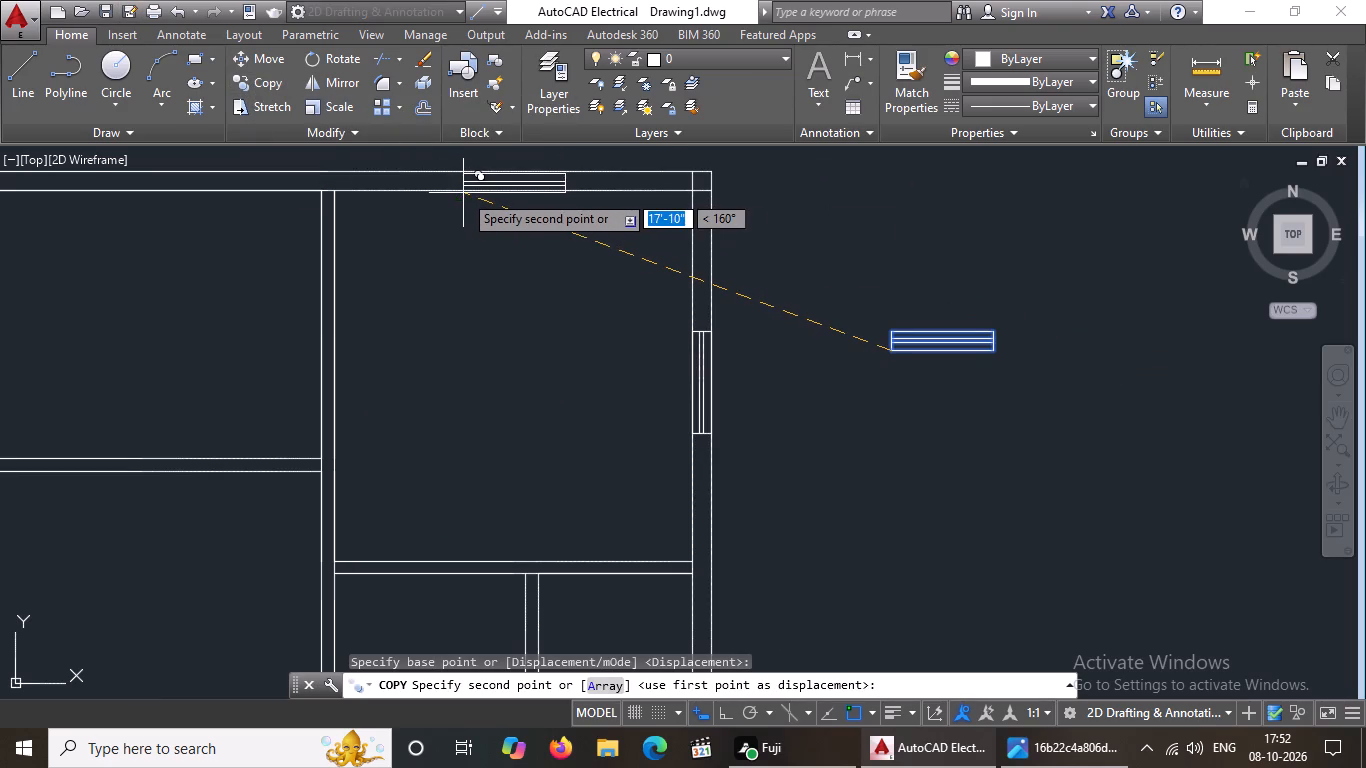
left_click(464, 191)
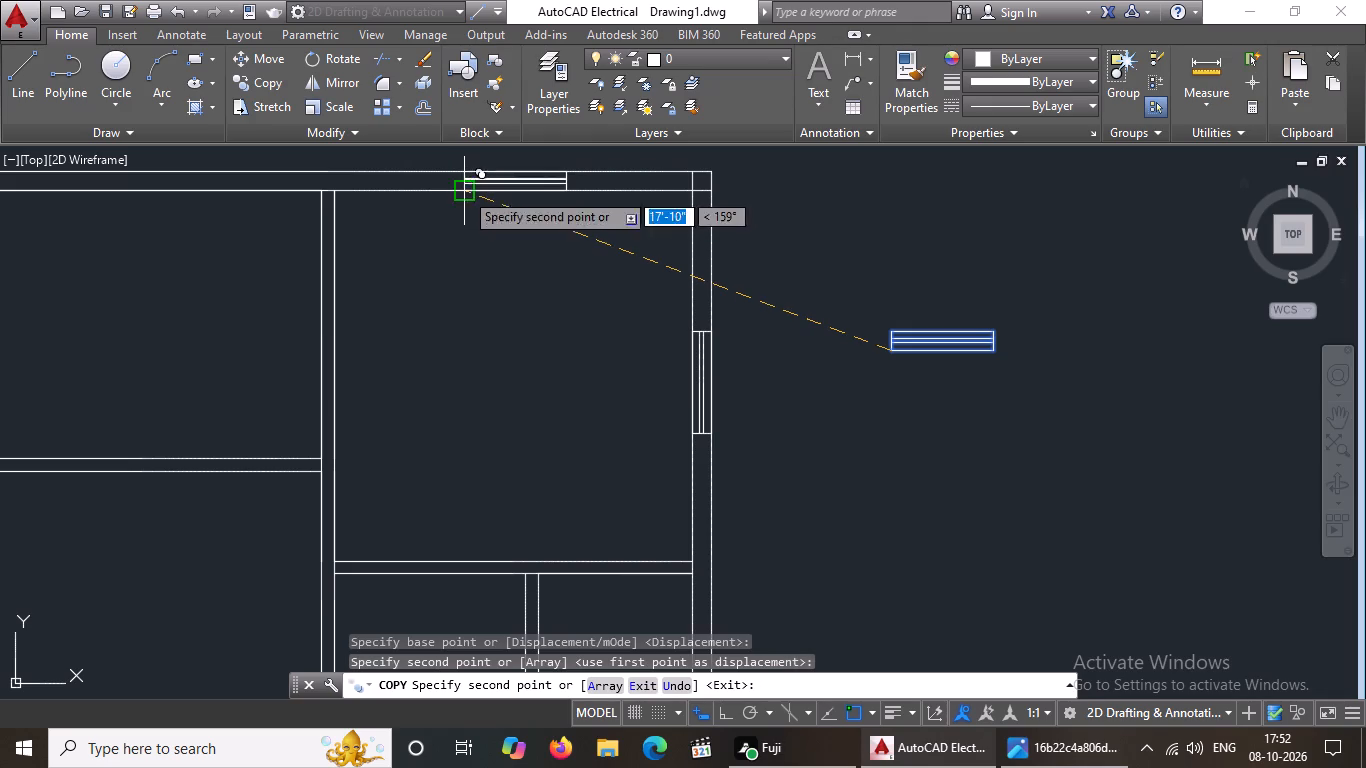
Place another copy of the horizontal window symbol in the south outer wall, with its south-west corner on the wall's outer line.
scroll(604, 224, "down", 2)
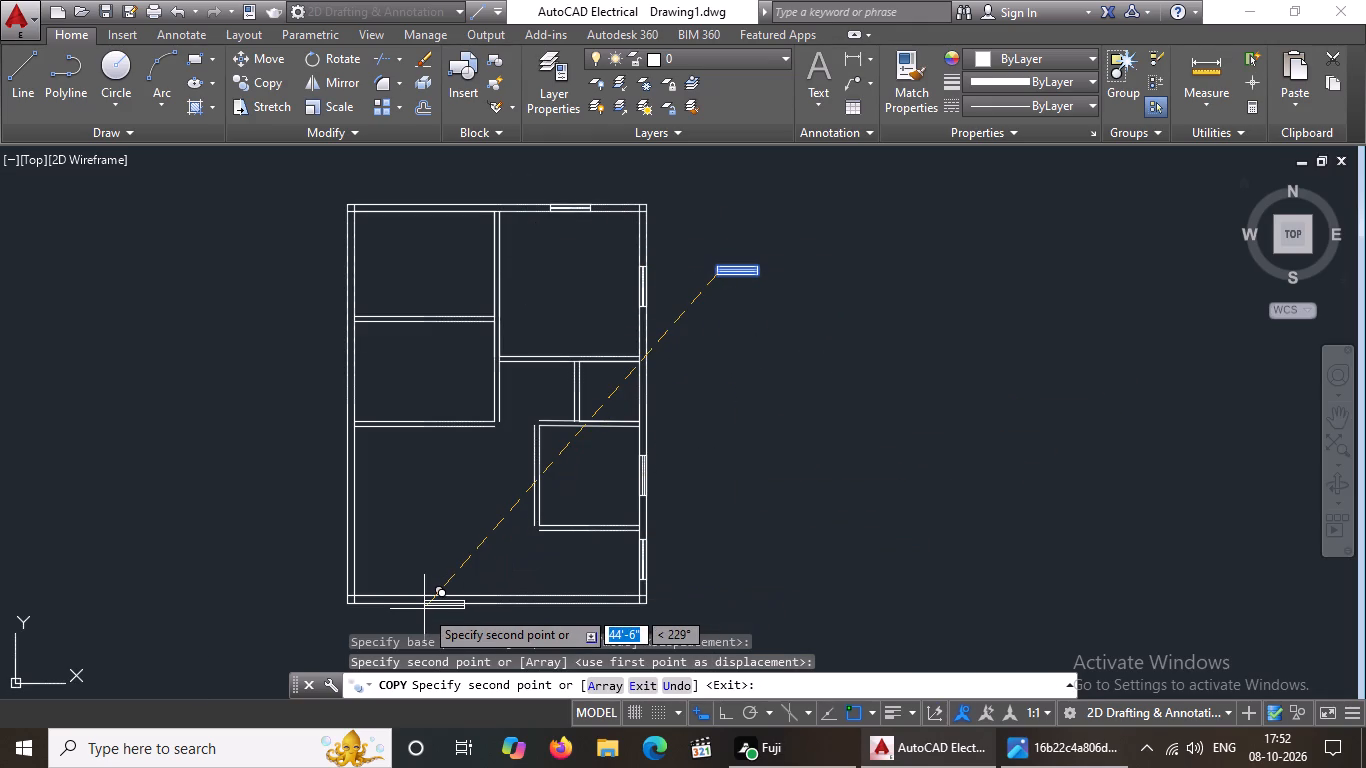
scroll(408, 602, "up", 1)
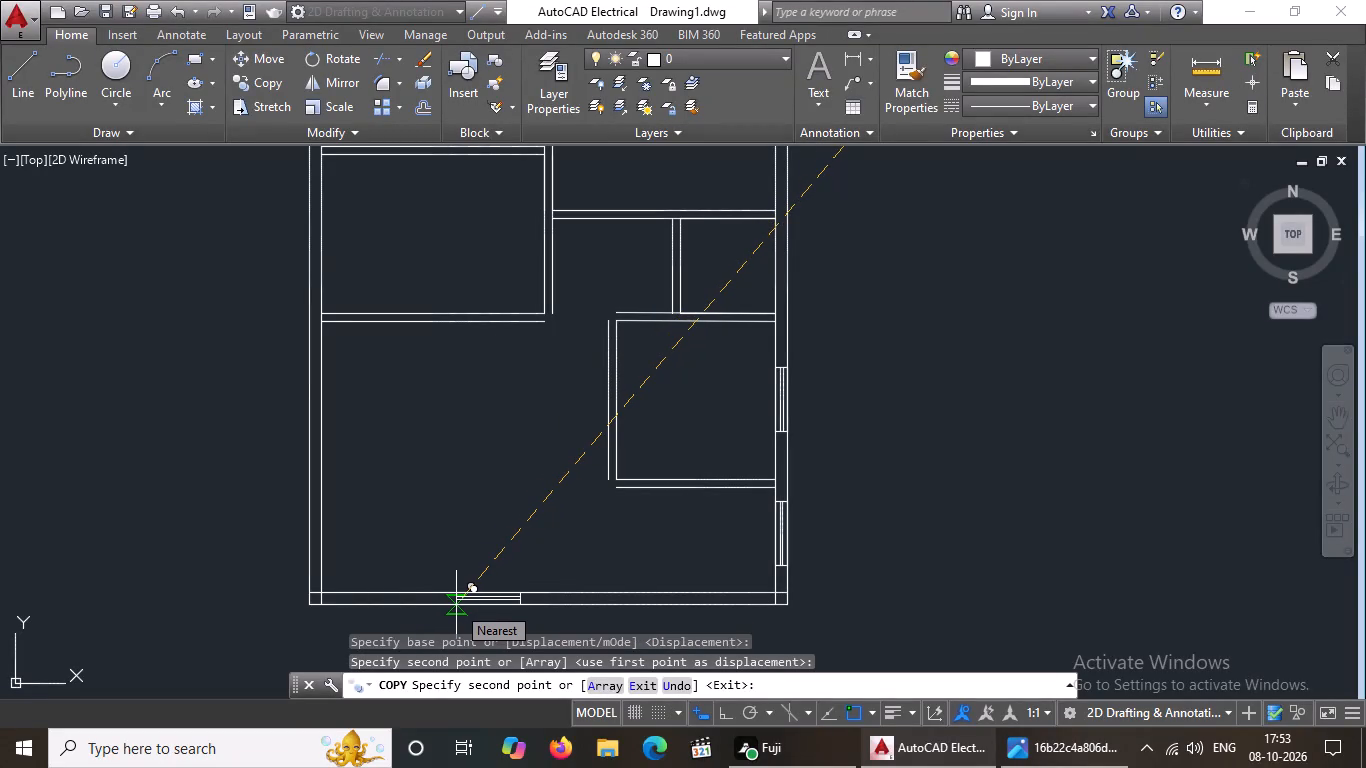
scroll(456, 598, "up", 2)
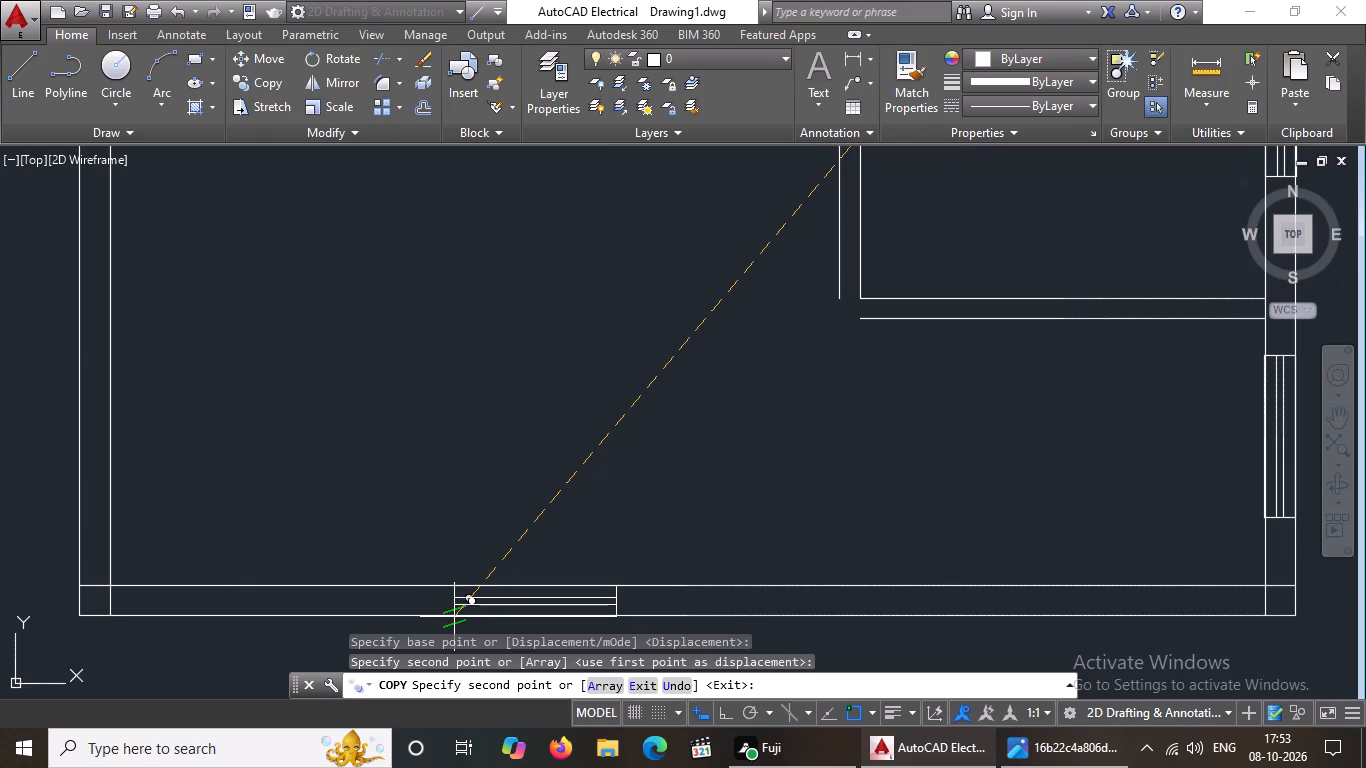
left_click(454, 617)
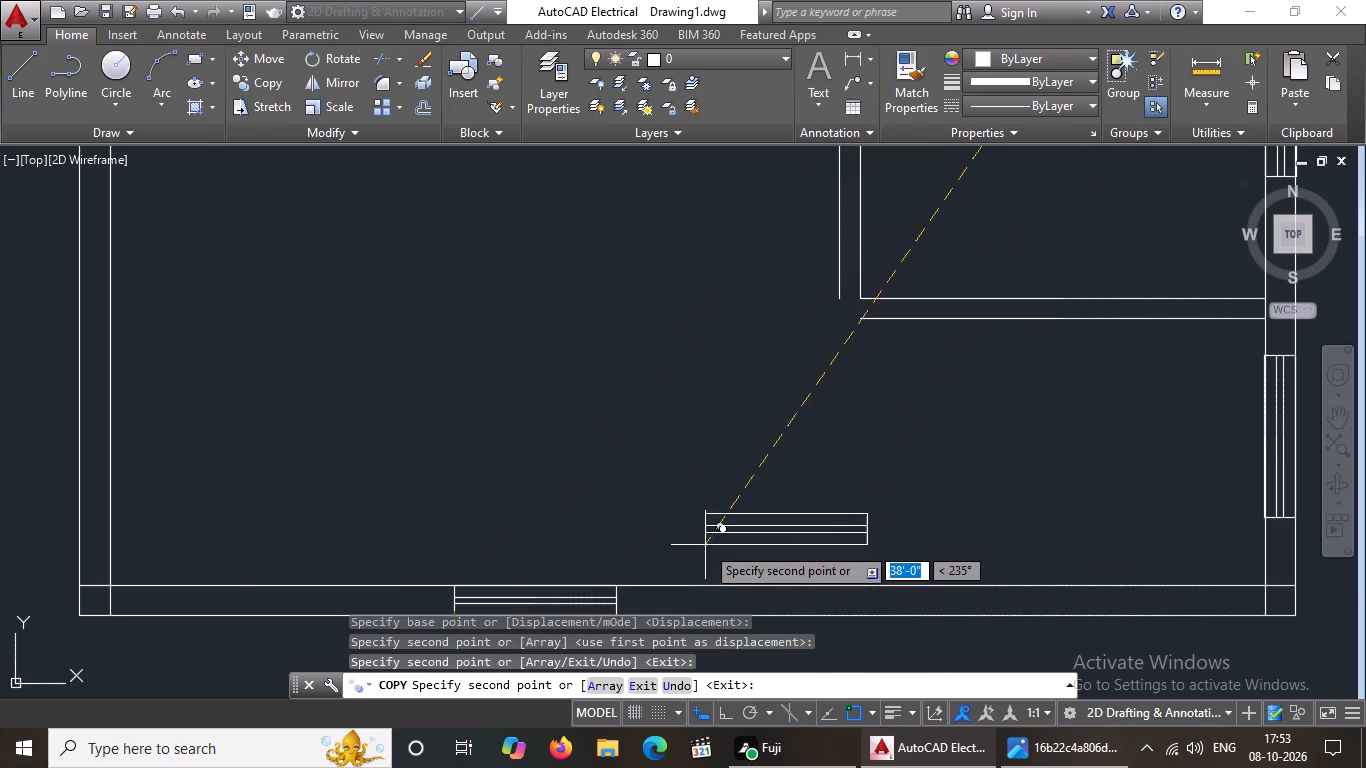
scroll(705, 545, "down", 2)
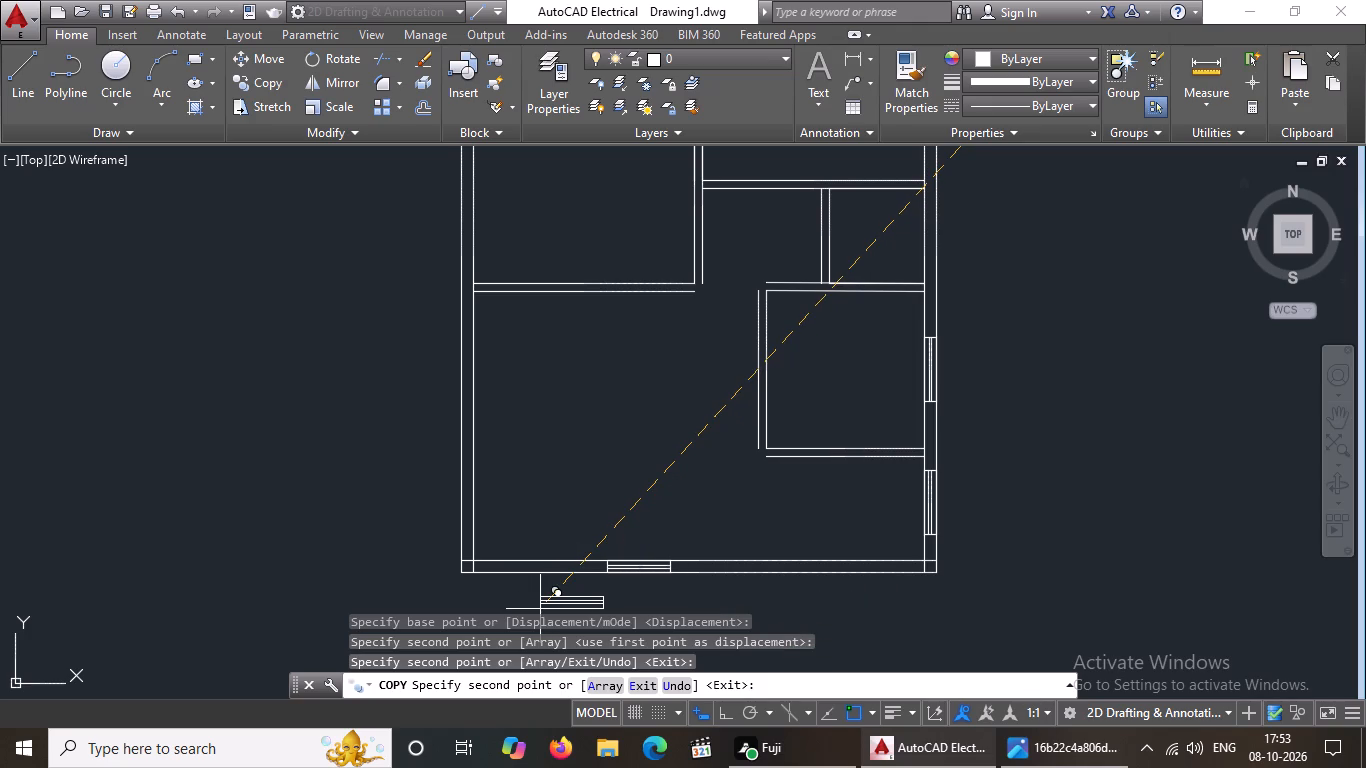
key("Escape")
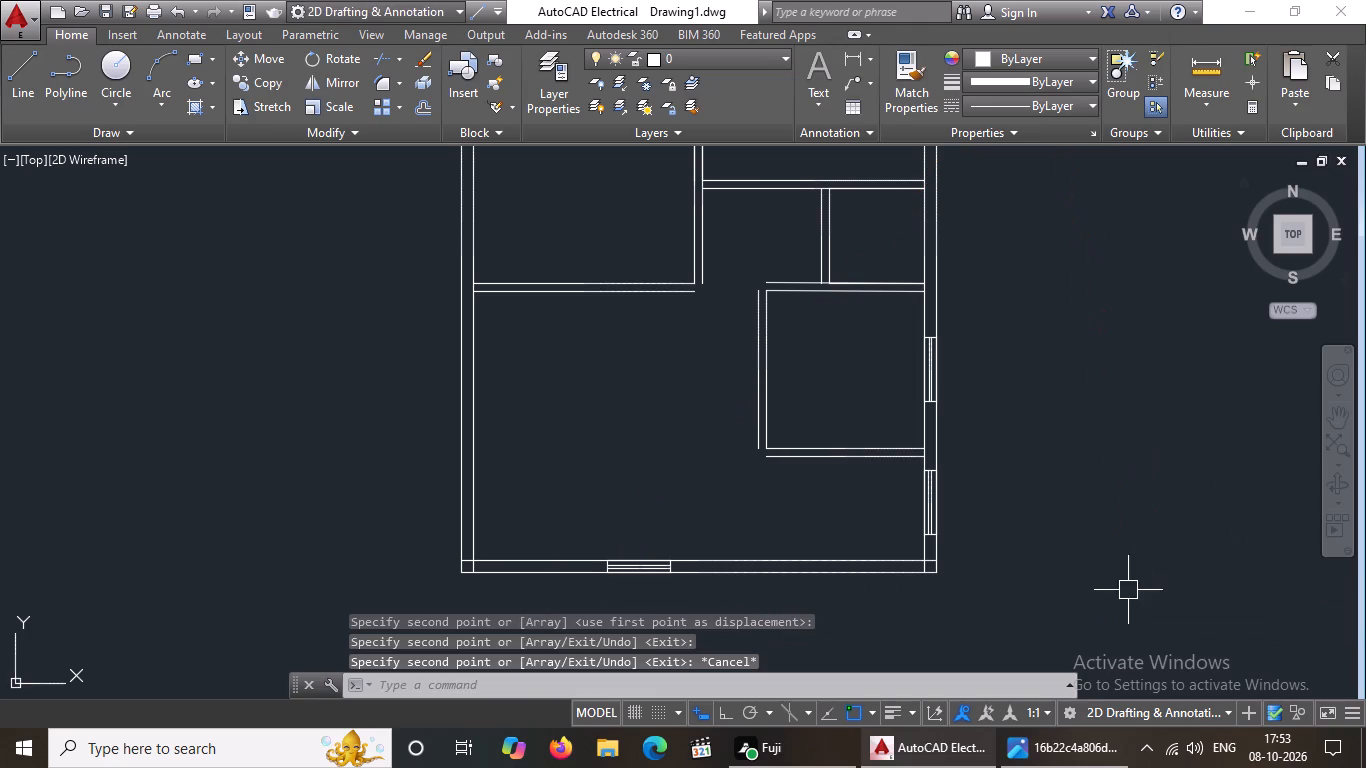
Draw a line across the south outer wall from the plan's south-west inner corner straight down to the outer wall line.
scroll(647, 542, "down", 4)
scroll(719, 551, "up", 3)
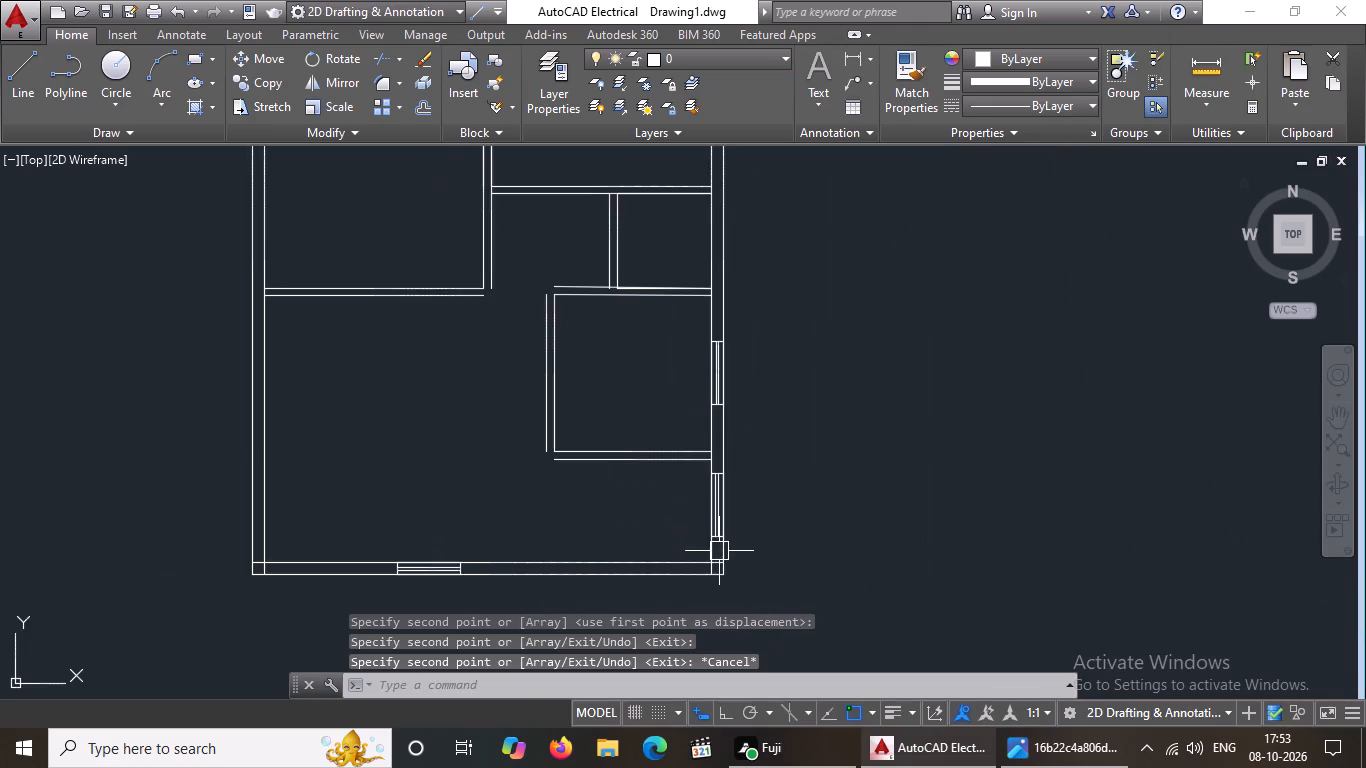
scroll(718, 549, "down", 2)
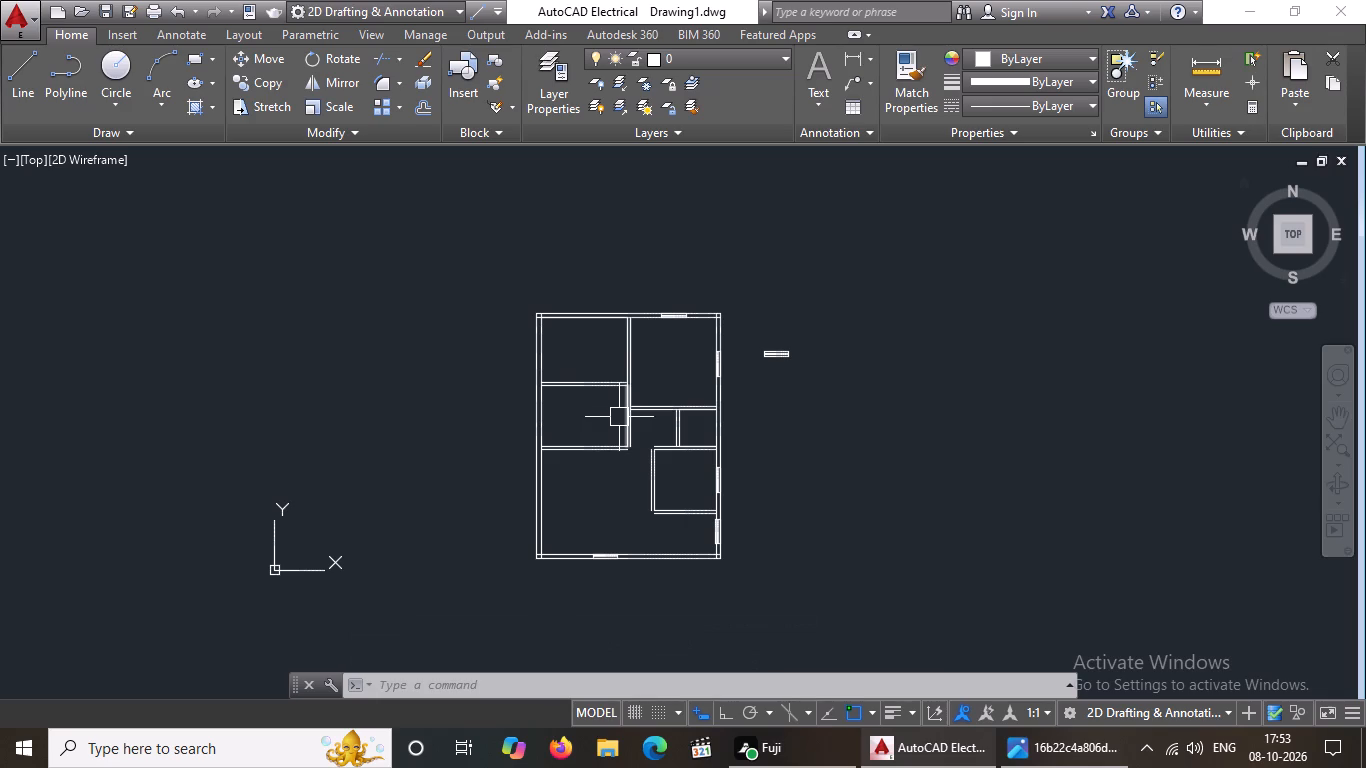
scroll(573, 588, "up", 2)
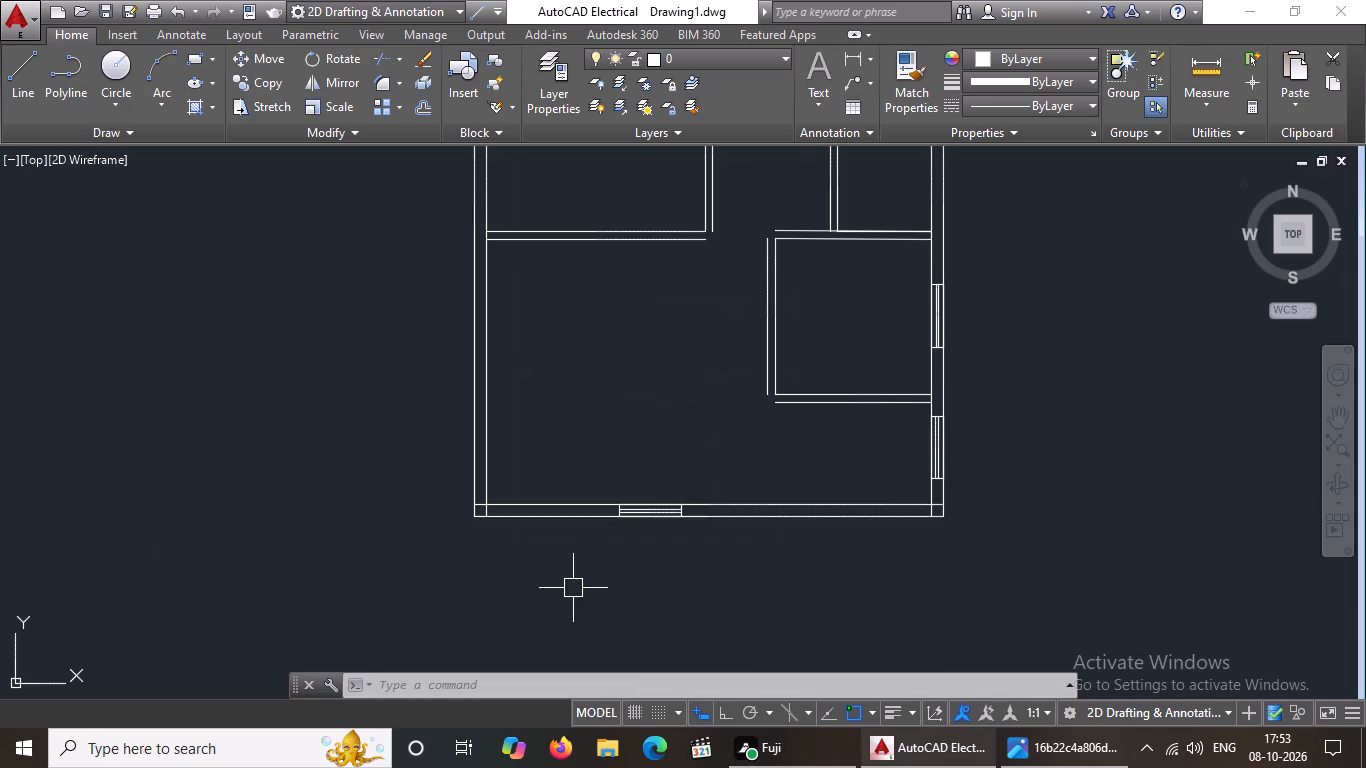
scroll(496, 505, "up", 2)
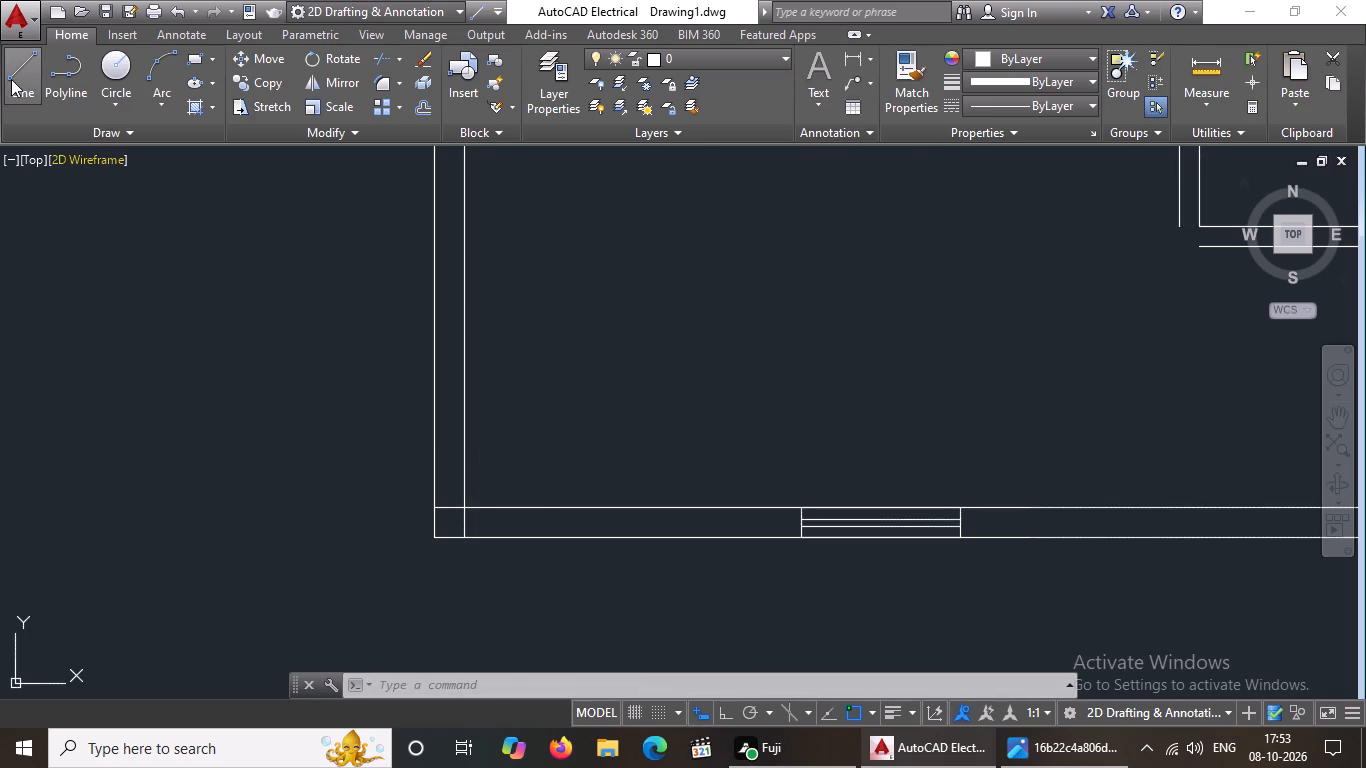
left_click(11, 79)
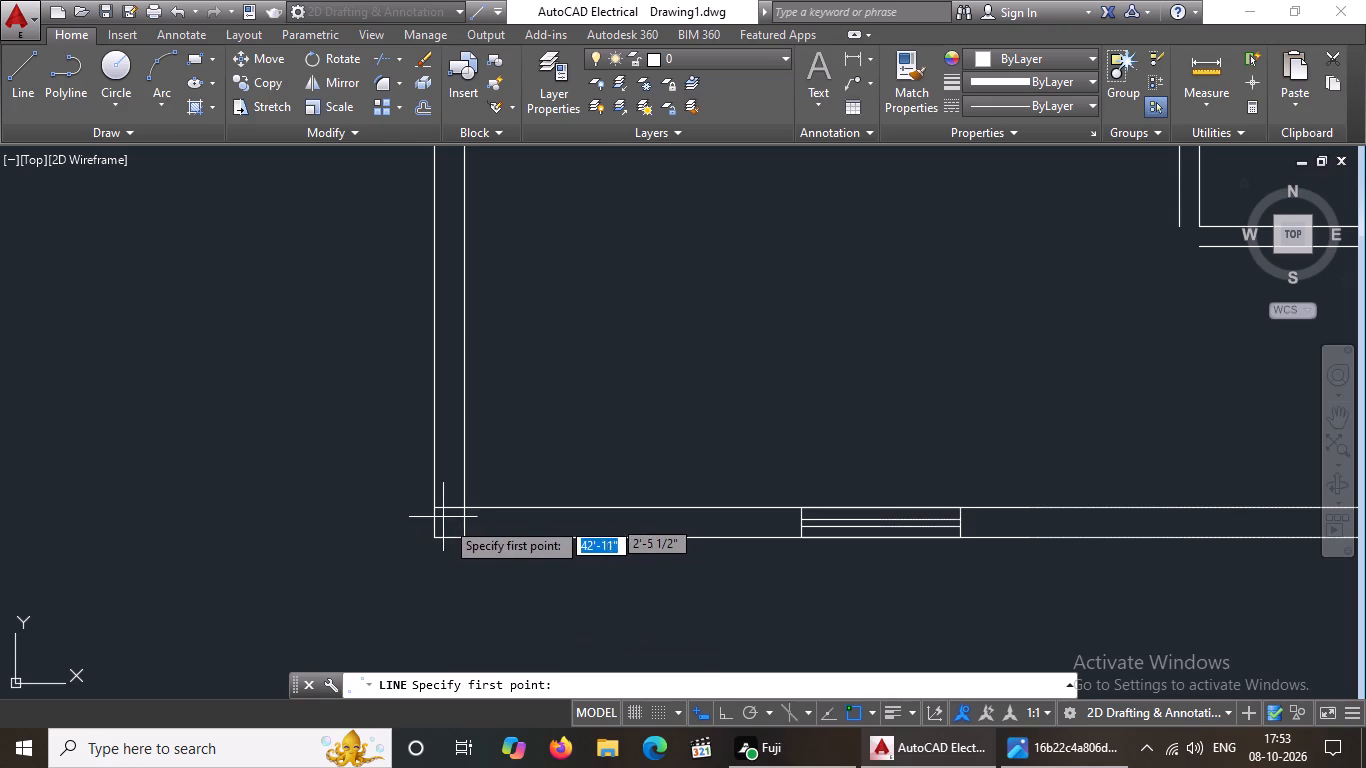
scroll(511, 558, "up", 1)
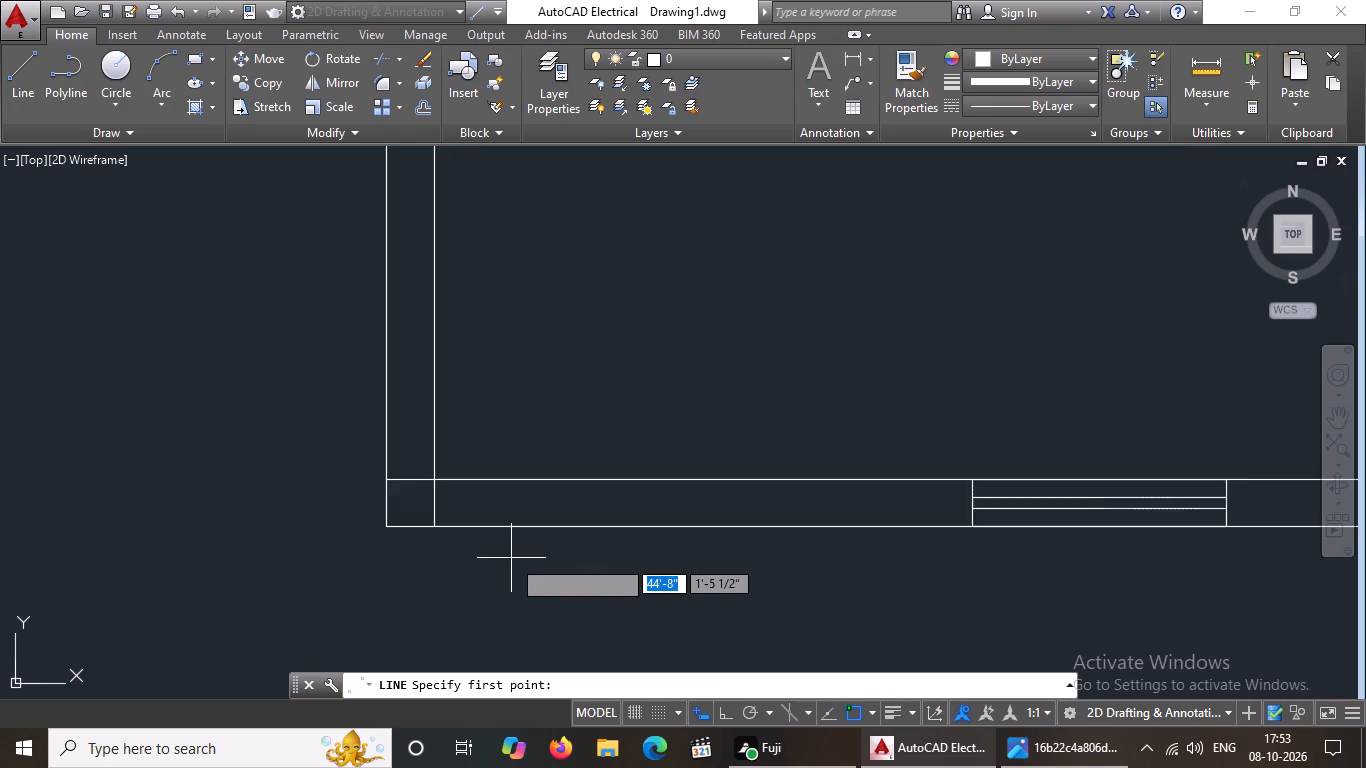
scroll(511, 558, "up", 1)
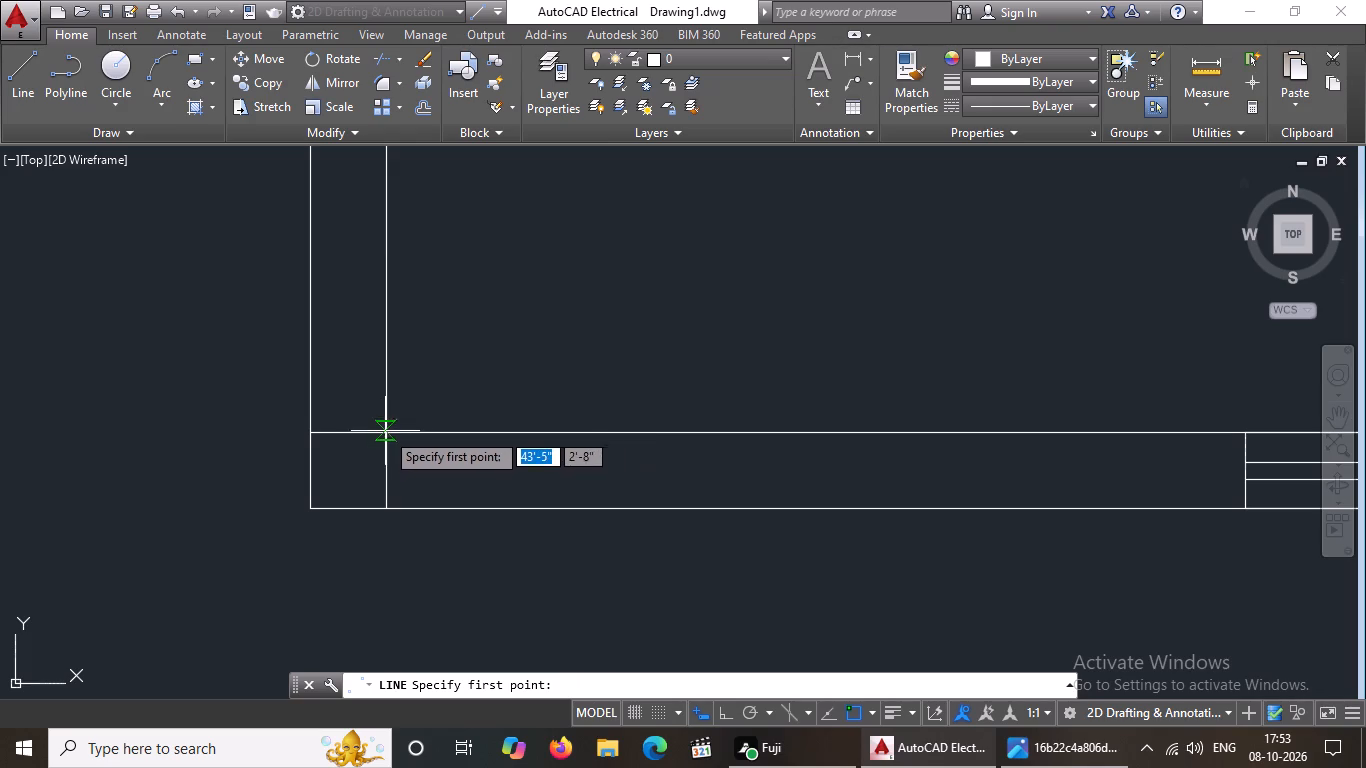
scroll(366, 425, "down", 4)
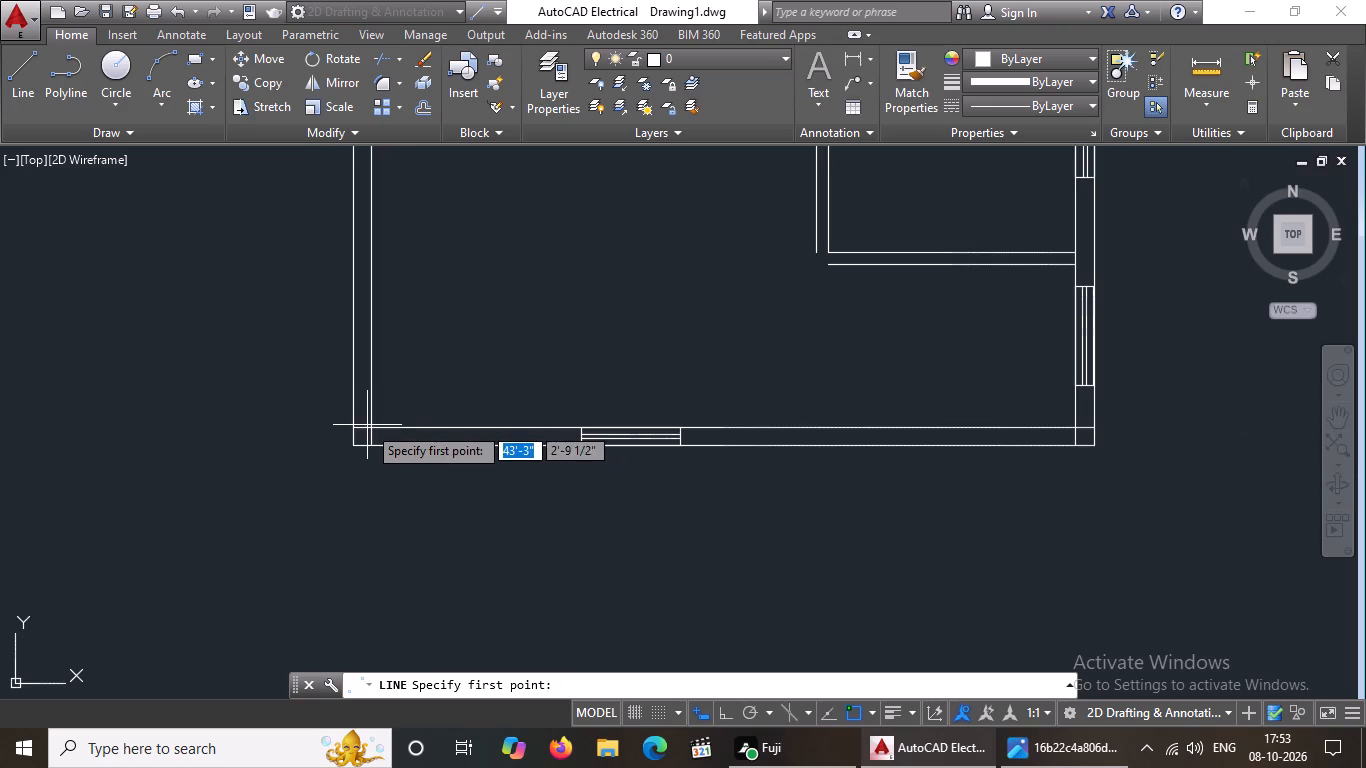
scroll(371, 433, "up", 2)
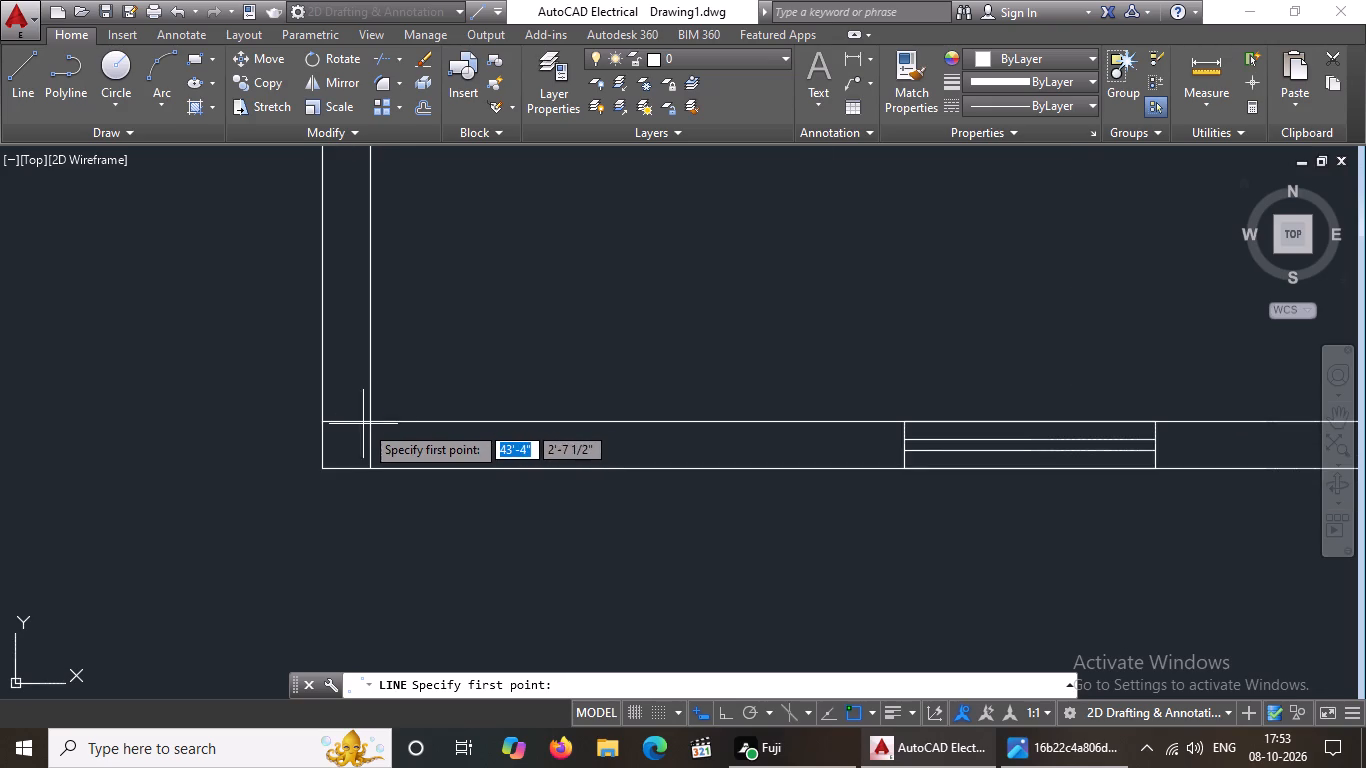
left_click(371, 422)
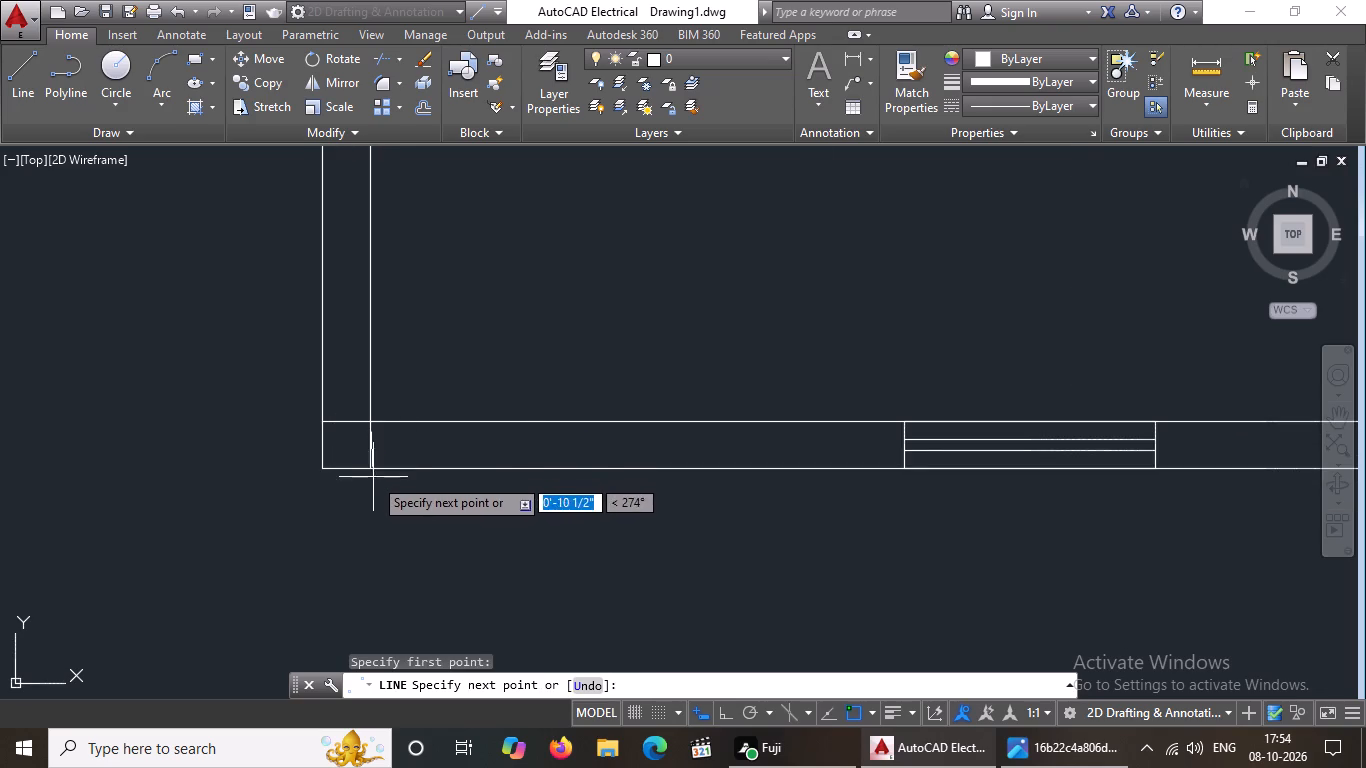
left_click(370, 469)
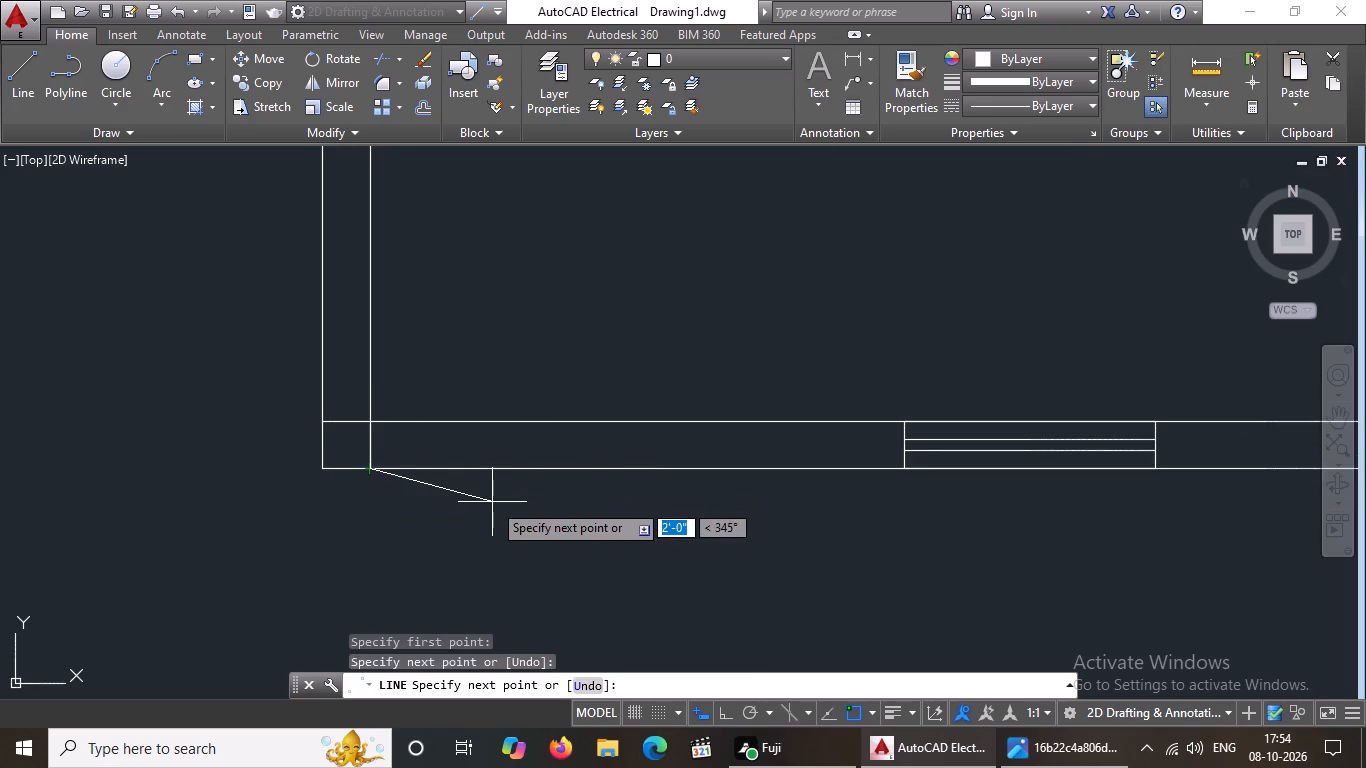
key("Escape")
left_click(370, 444)
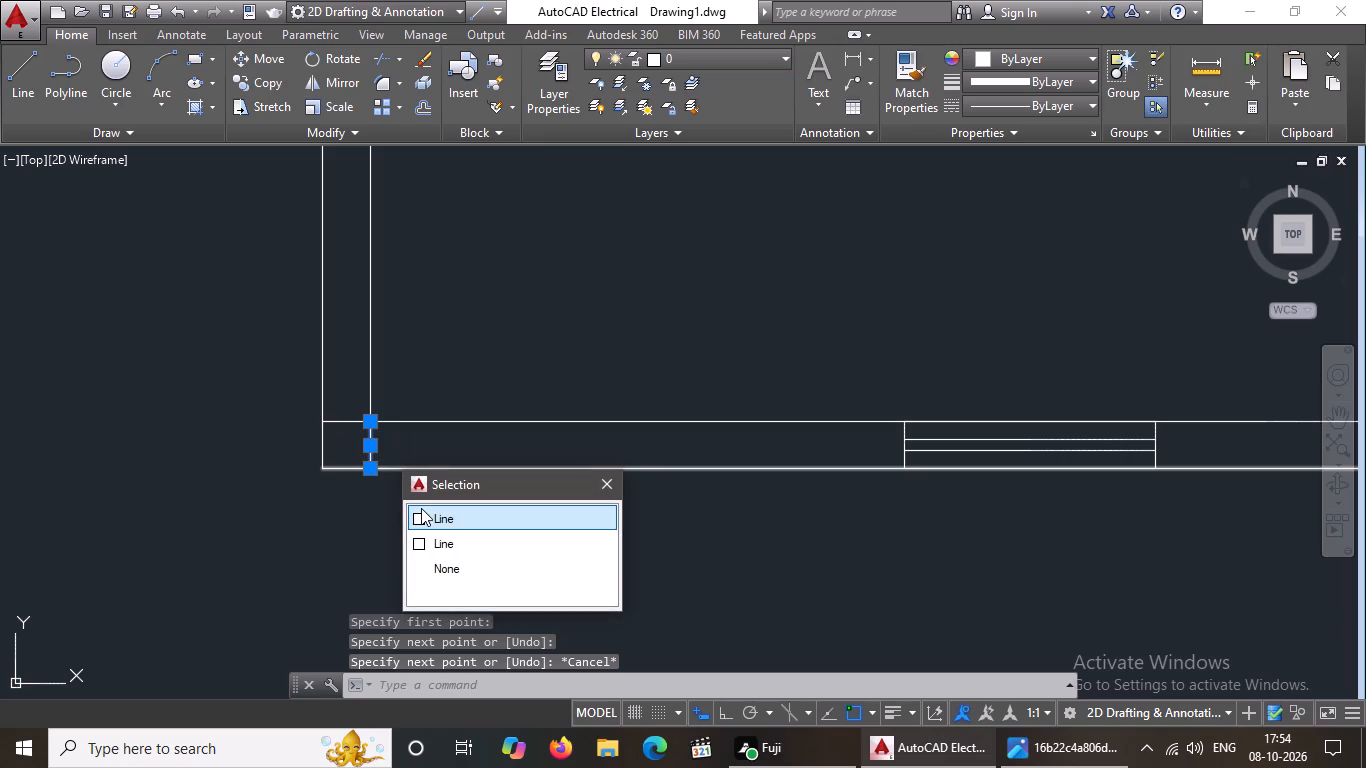
key("Escape")
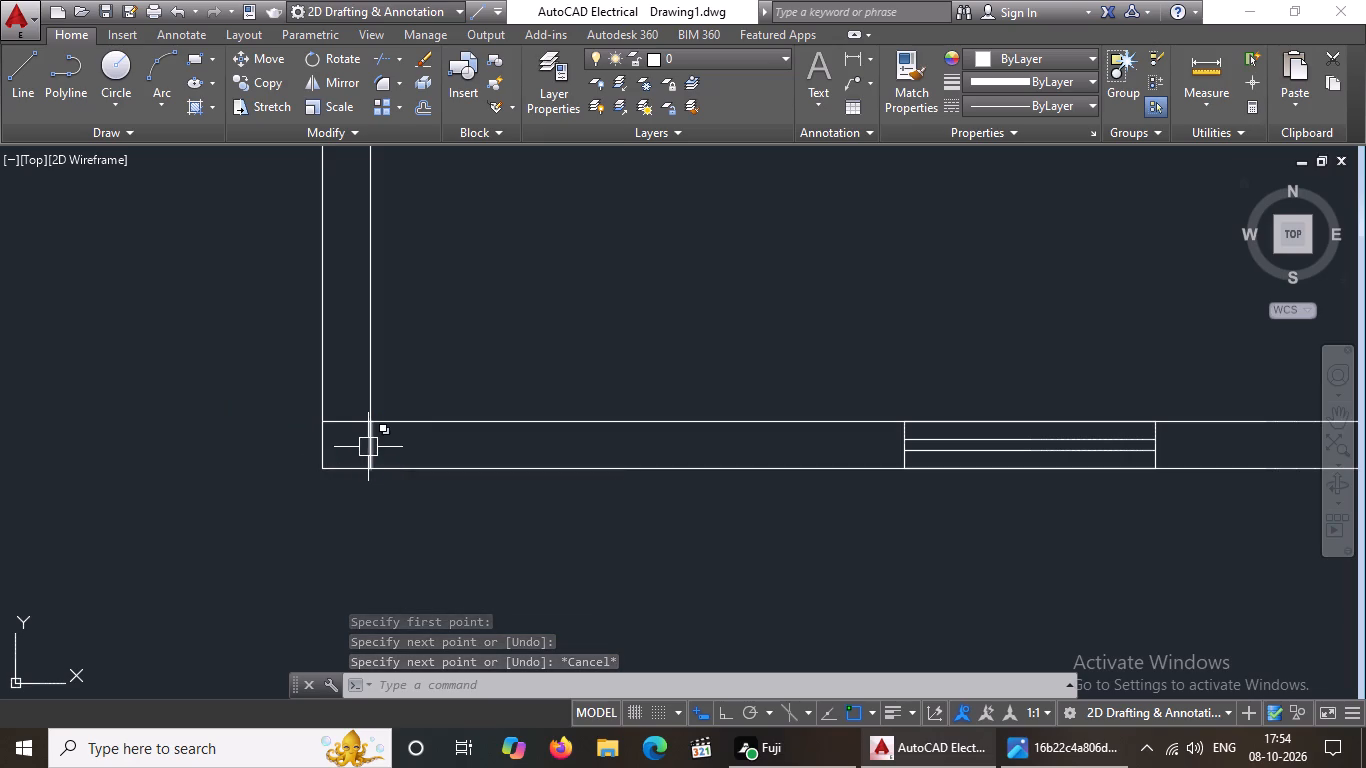
Offset the short line across the south outer wall 2'1" to the east.
left_click(369, 446)
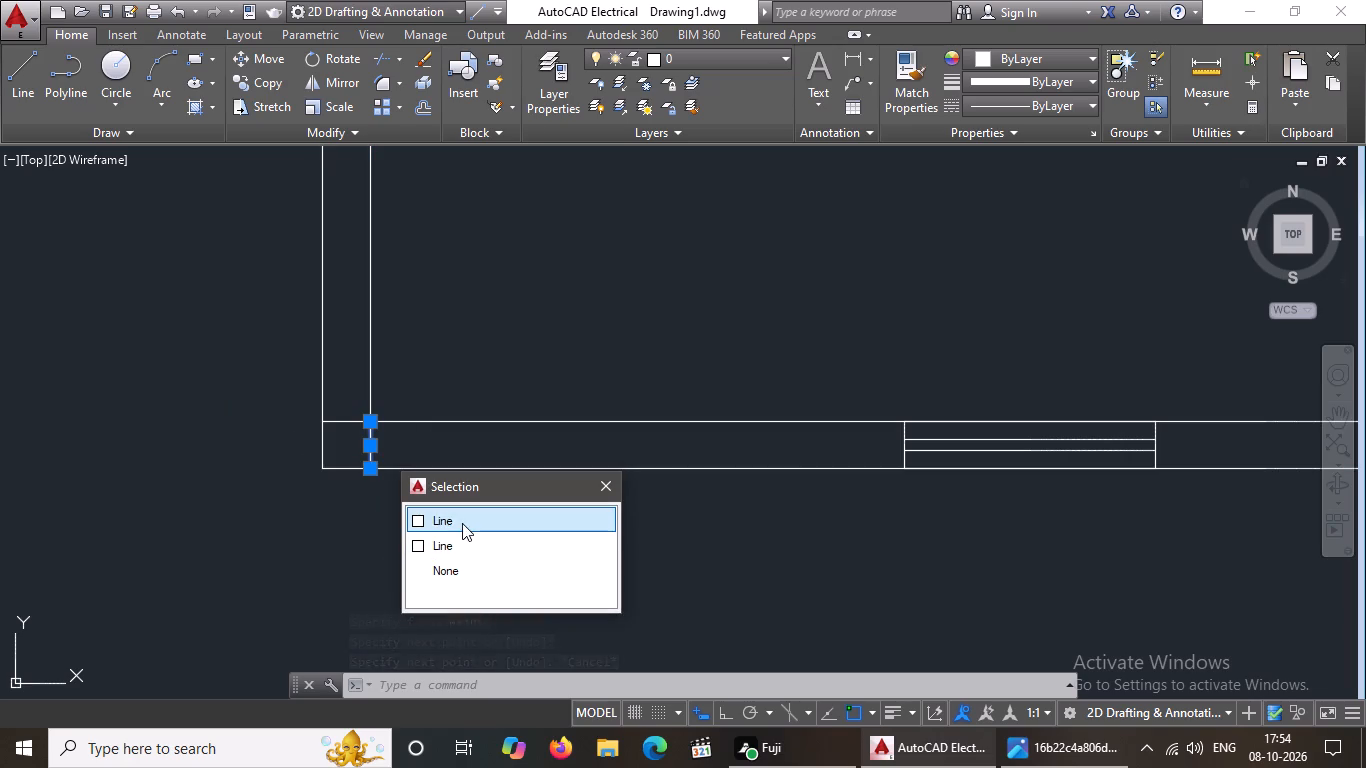
left_click(436, 516)
left_click(439, 524)
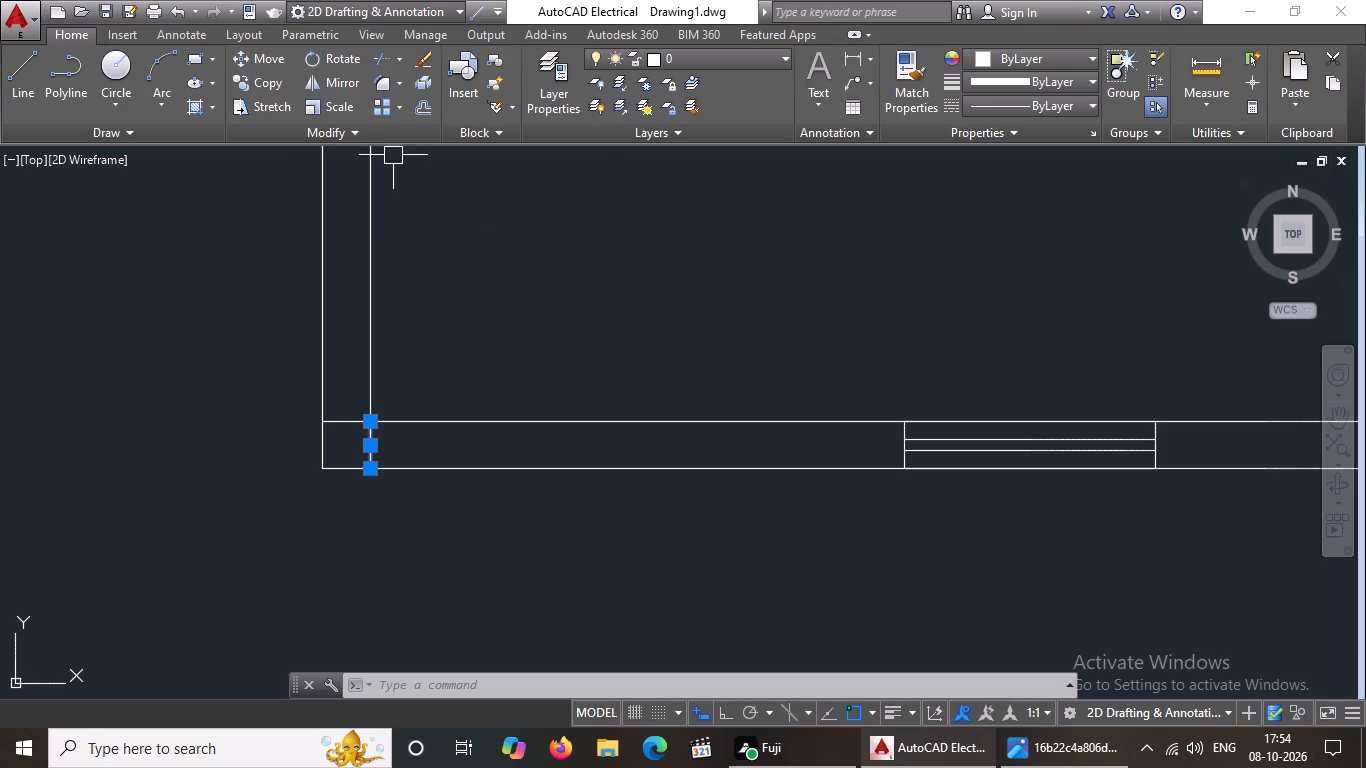
key("o")
key("Return")
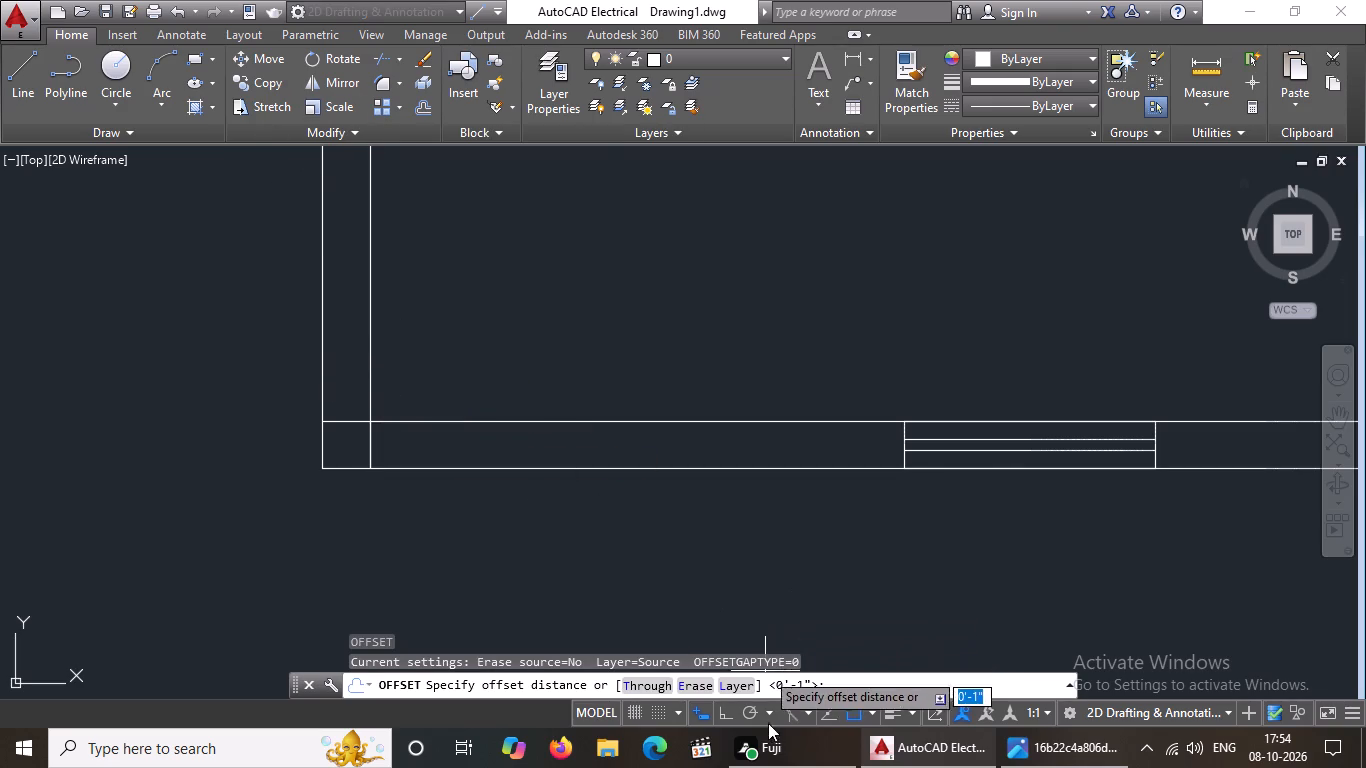
key("2")
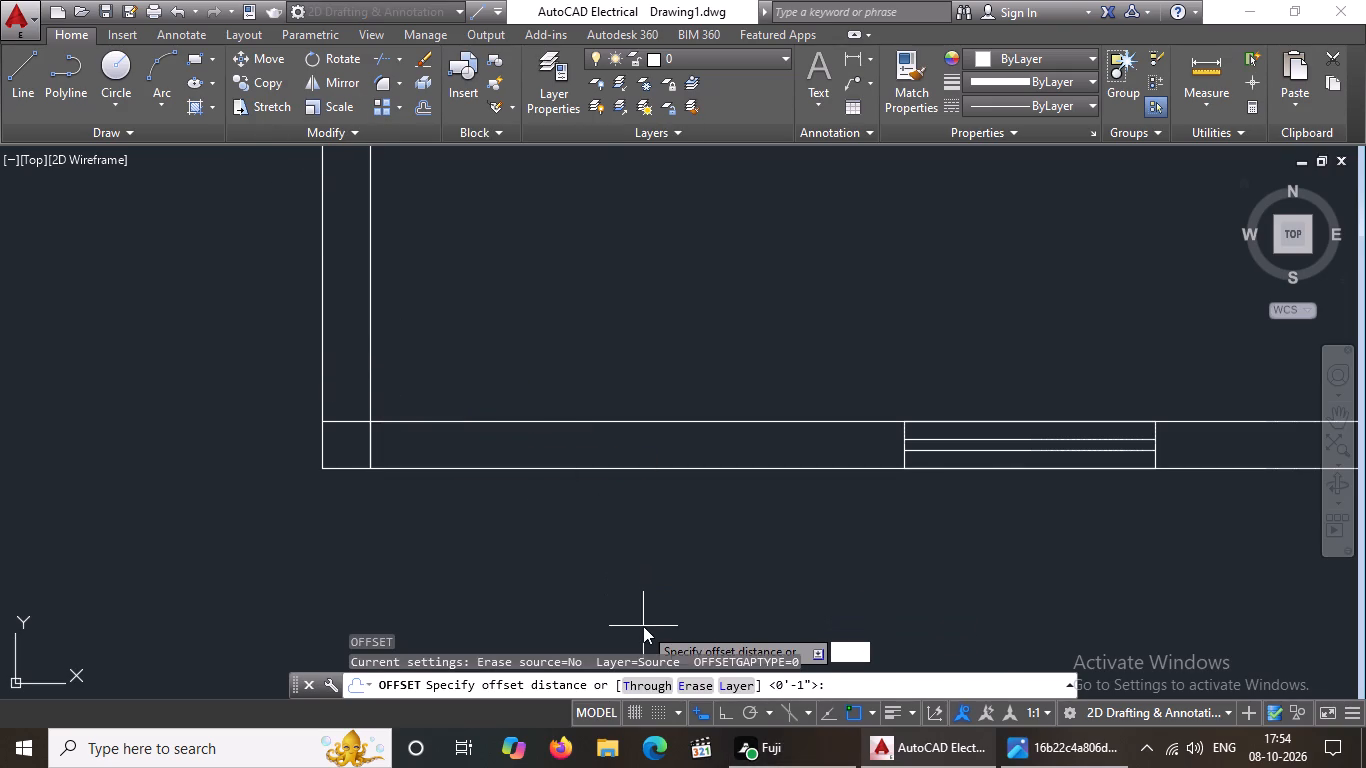
type("'1\"")
key("Return")
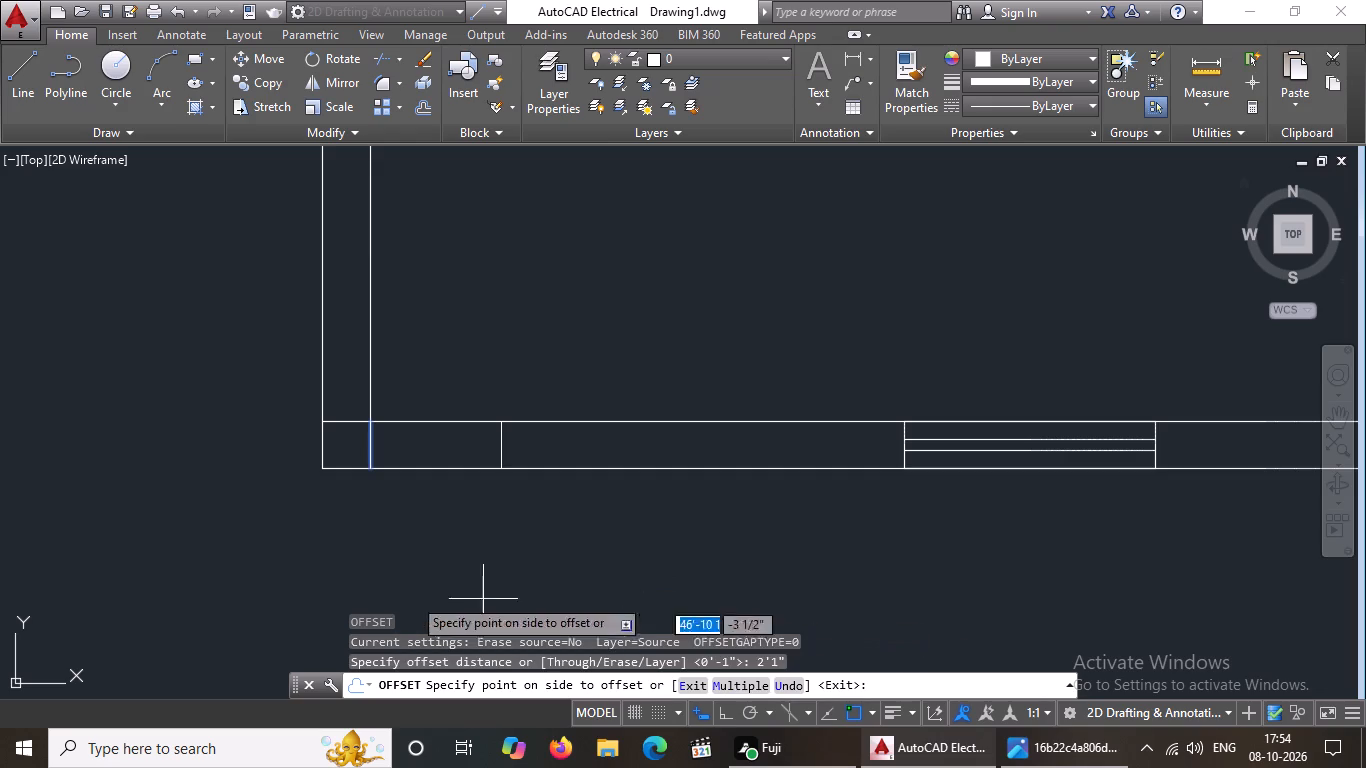
left_click(588, 572)
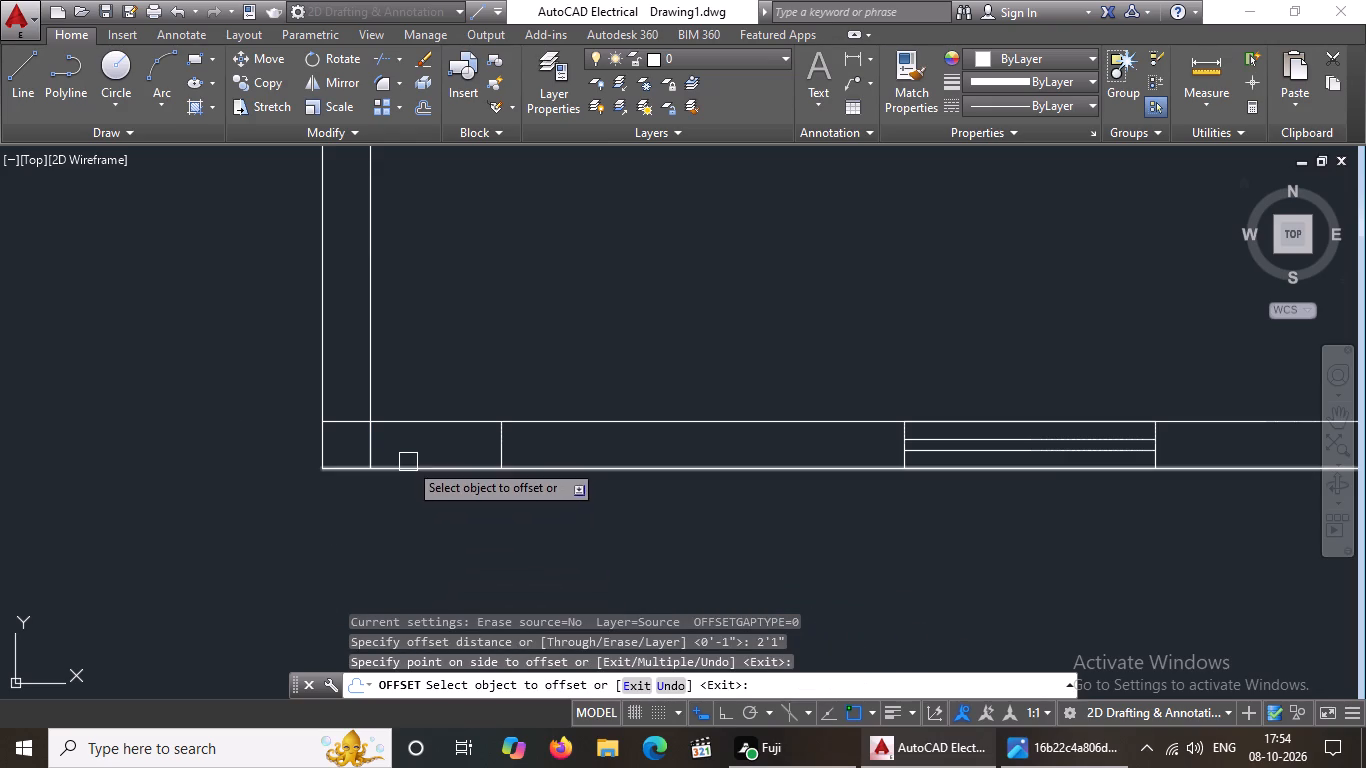
key("Escape")
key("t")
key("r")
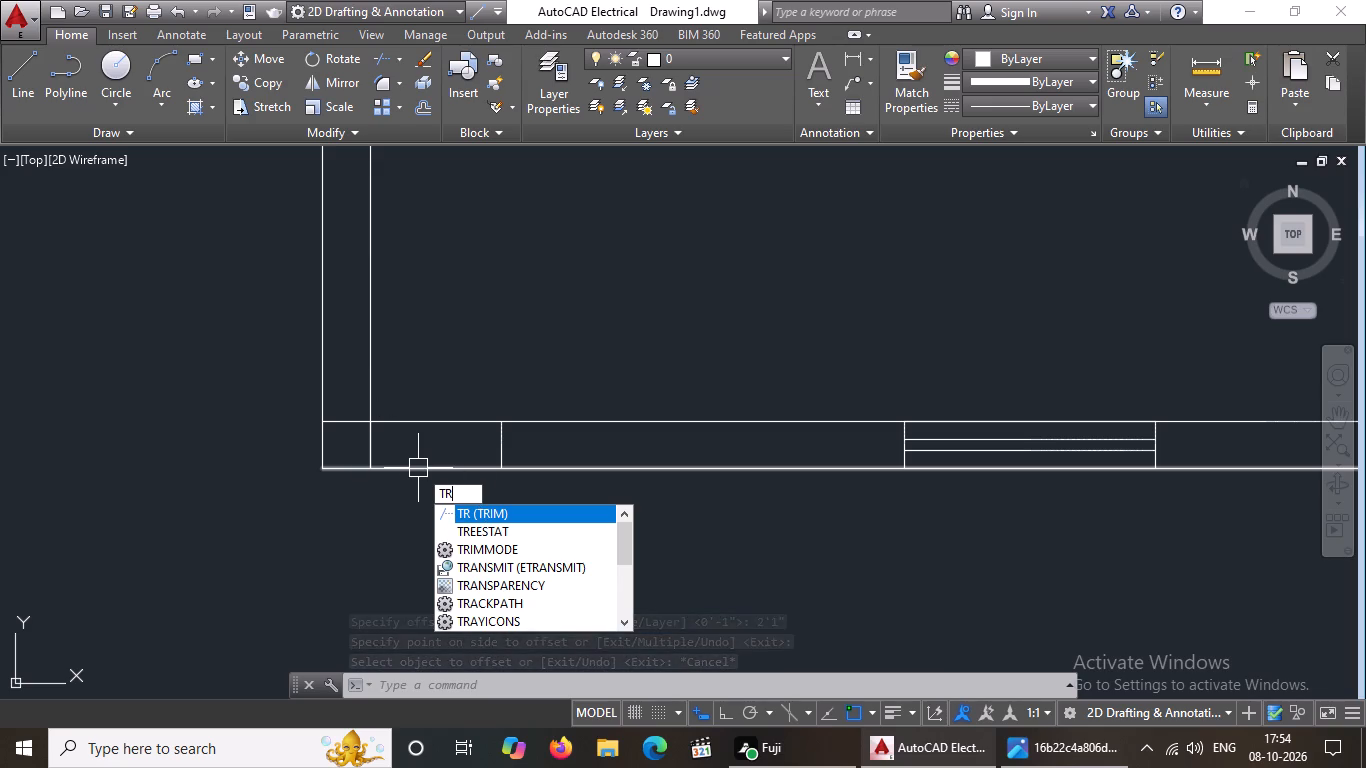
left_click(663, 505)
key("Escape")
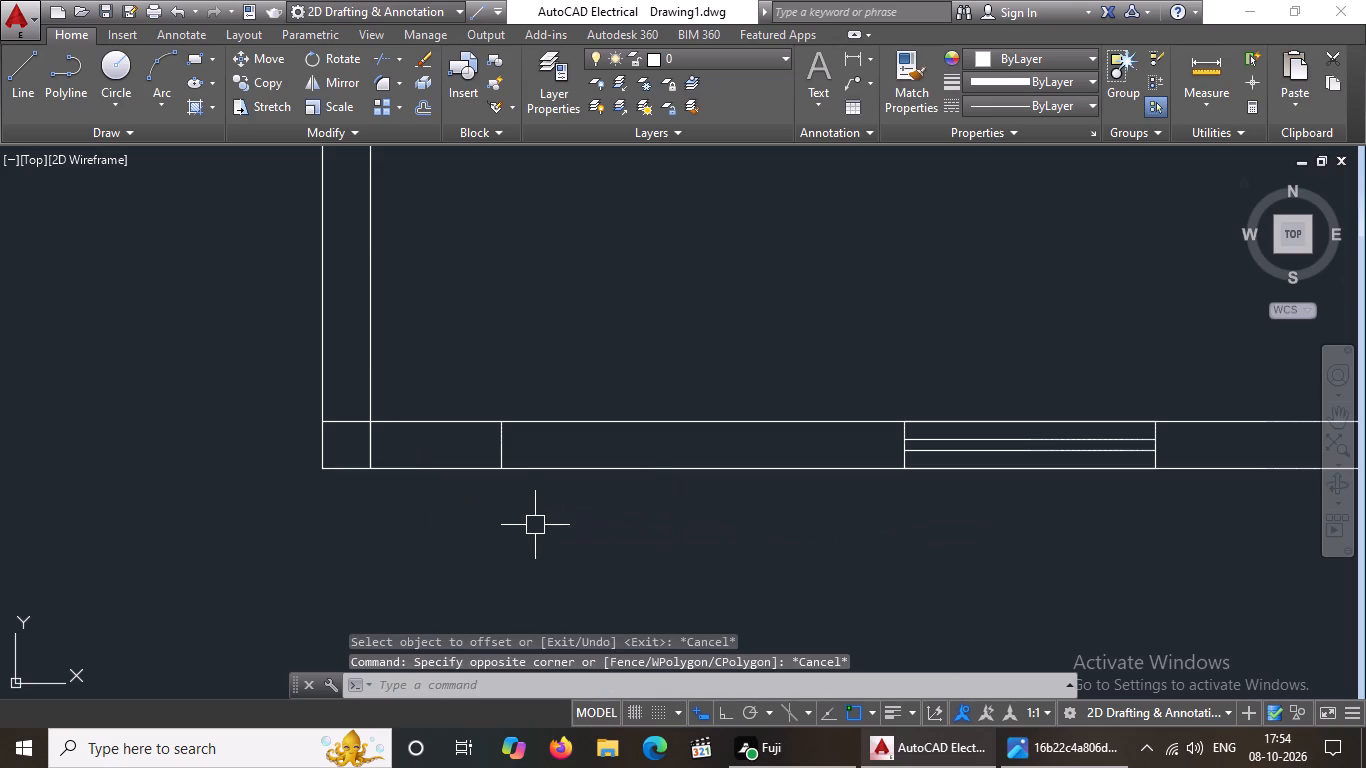
Trim both south outer wall lines between the two short cross lines to open a gap beside the south-west corner.
key("t")
key("r")
key("space")
key("space")
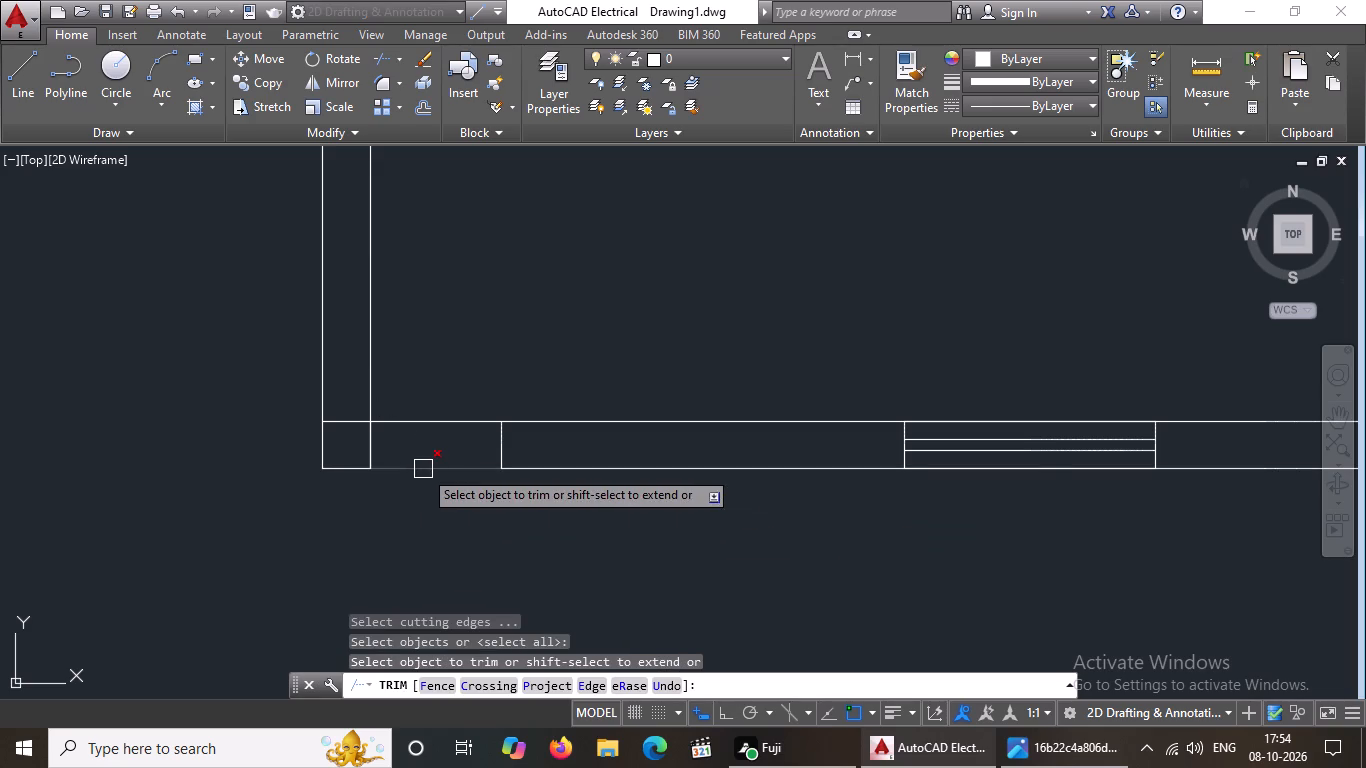
left_click(423, 469)
left_click(424, 421)
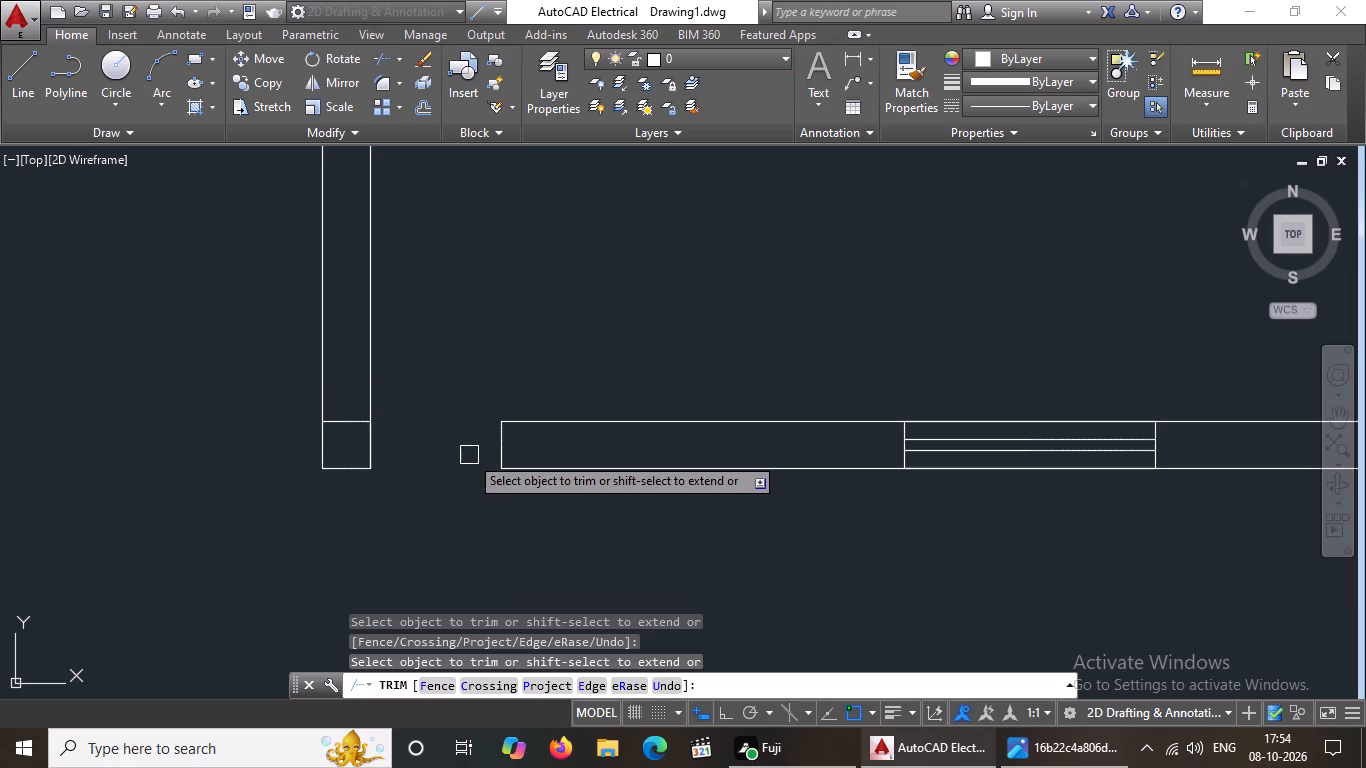
scroll(469, 455, "down", 5)
scroll(559, 357, "up", 2)
scroll(559, 357, "down", 2)
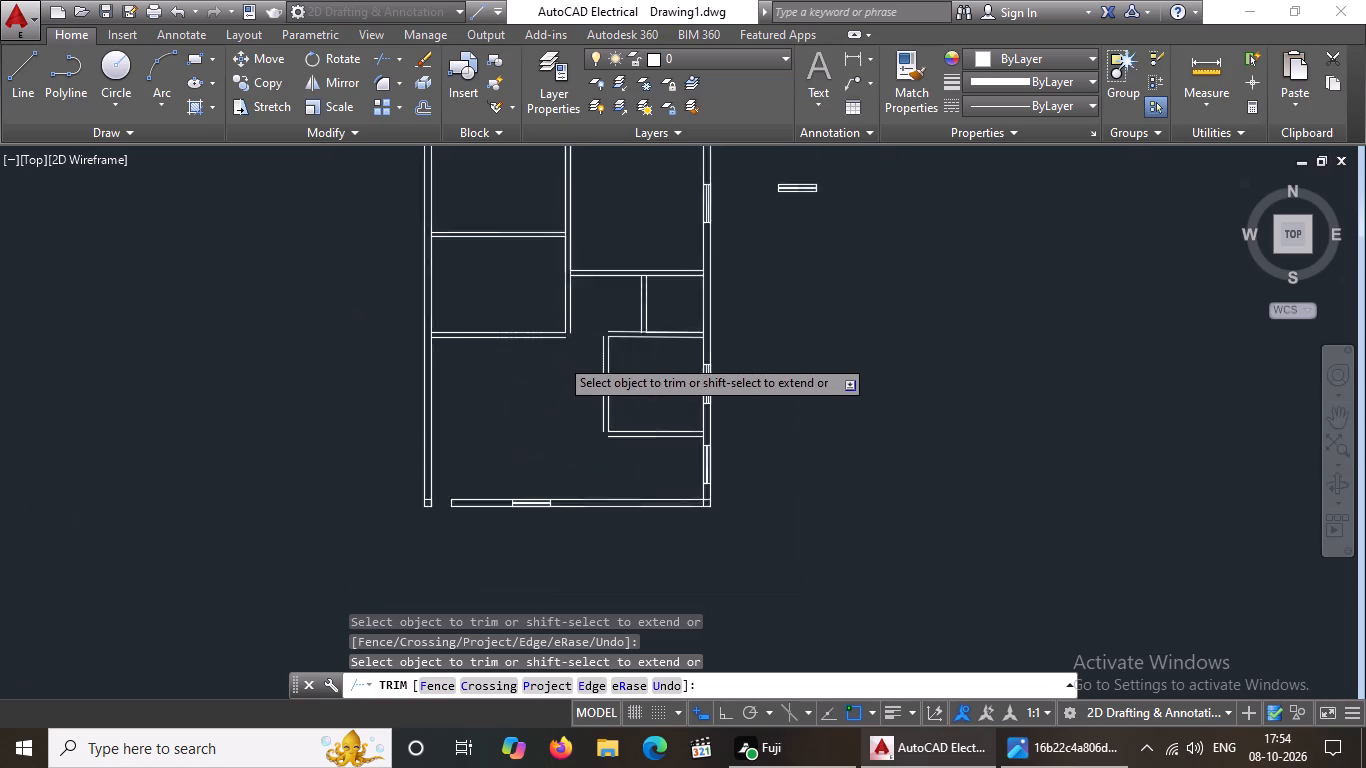
scroll(559, 357, "down", 1)
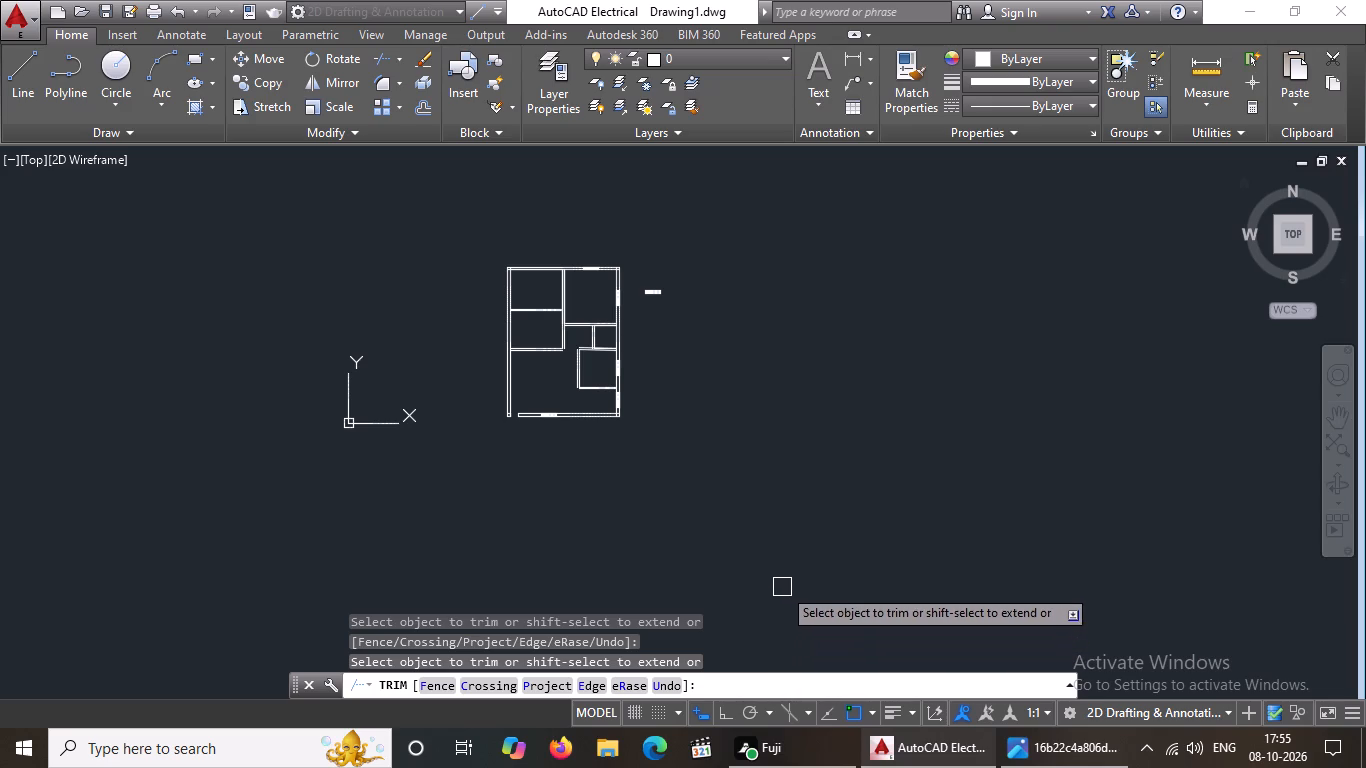
scroll(526, 428, "up", 2)
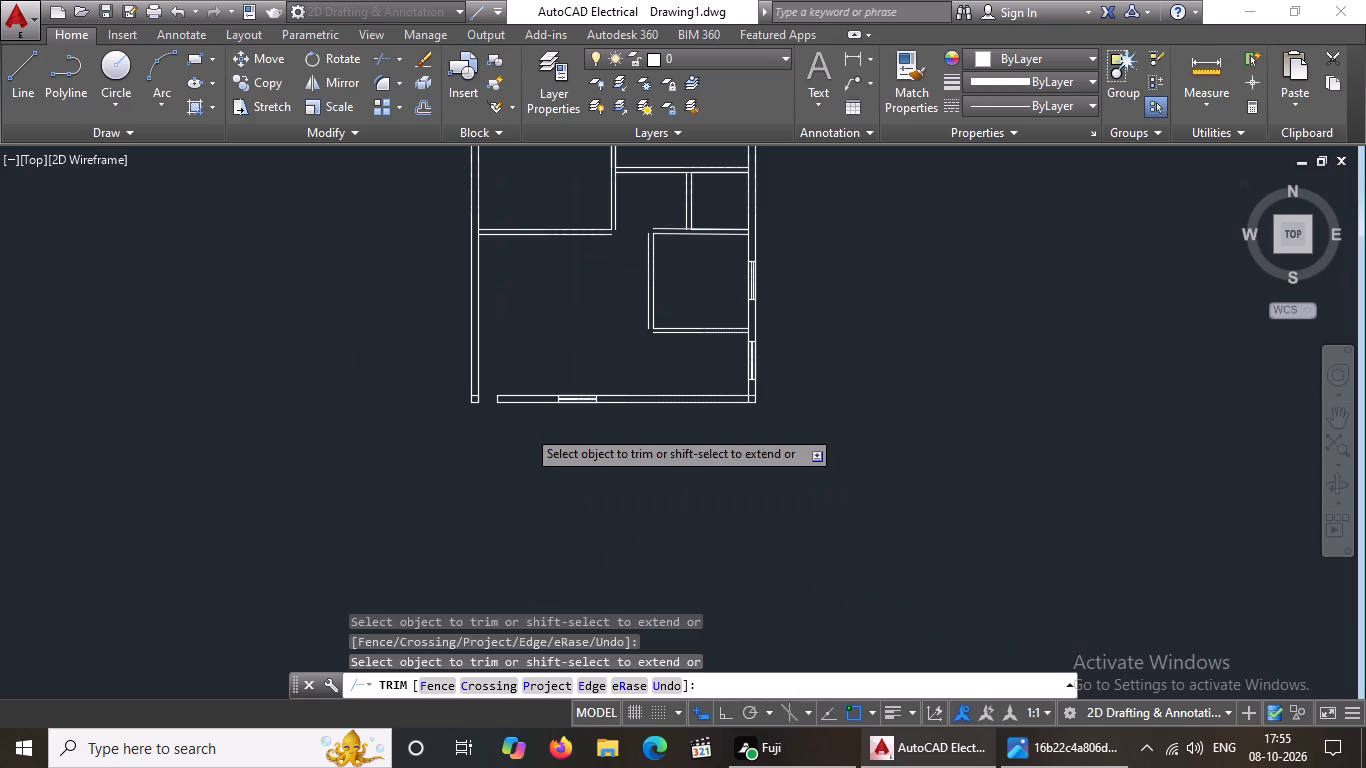
scroll(487, 371, "up", 2)
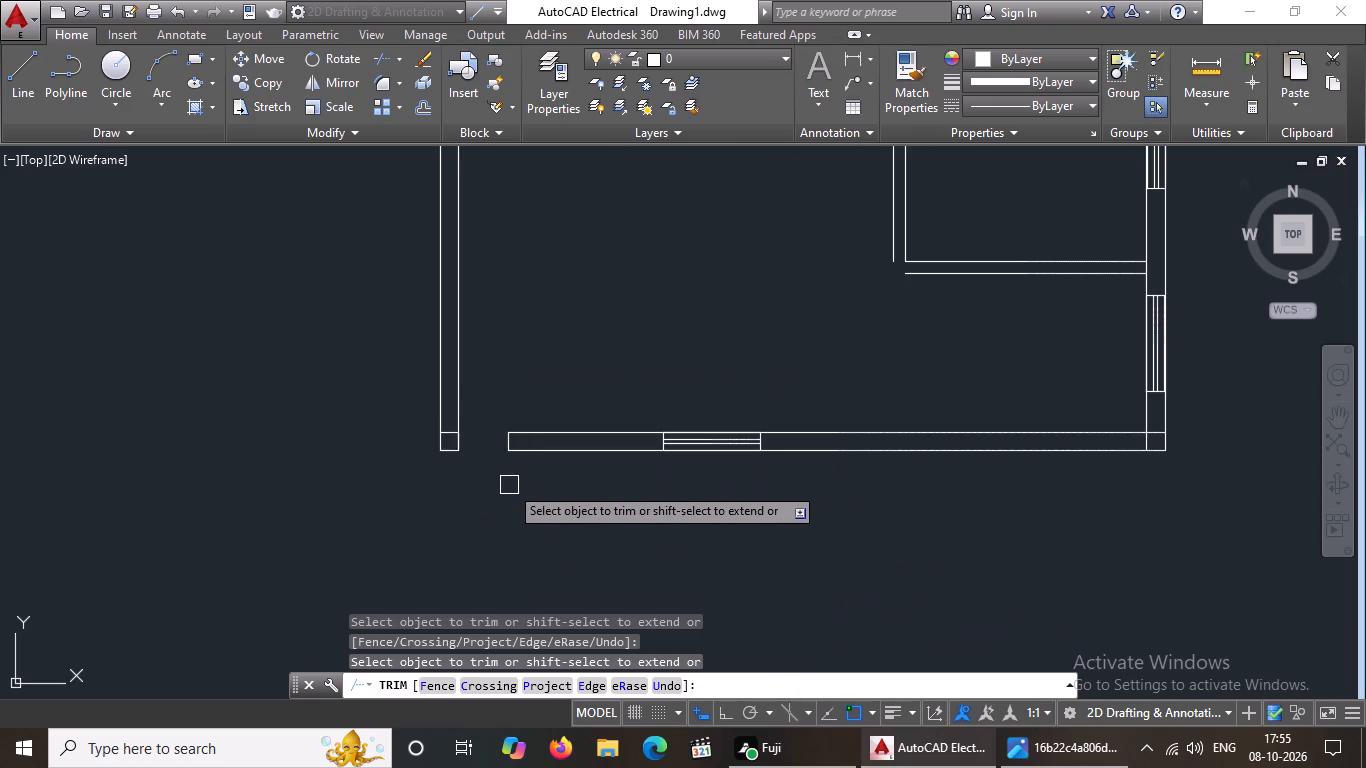
key("Escape")
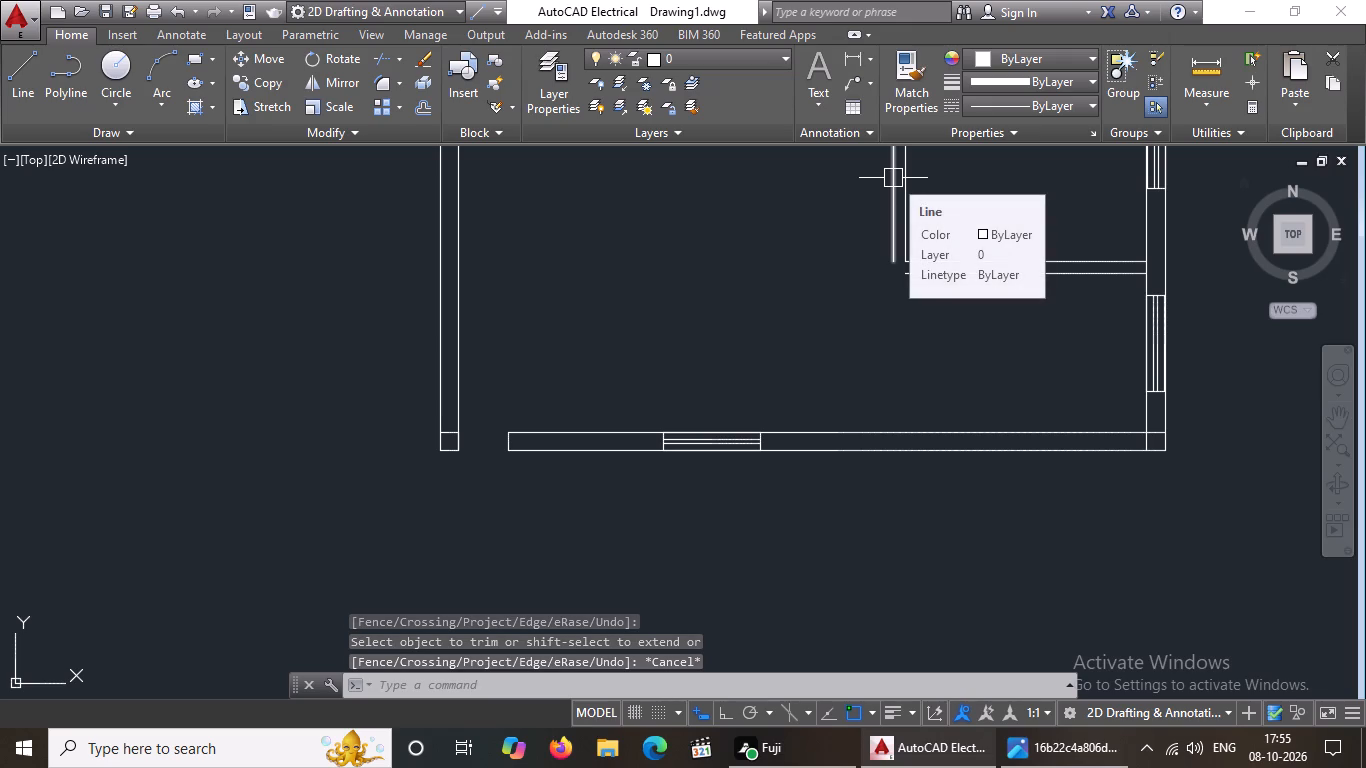
Fillet the lower east room's outer partition lines with radius 0 at its south-west corner.
scroll(724, 320, "down", 2)
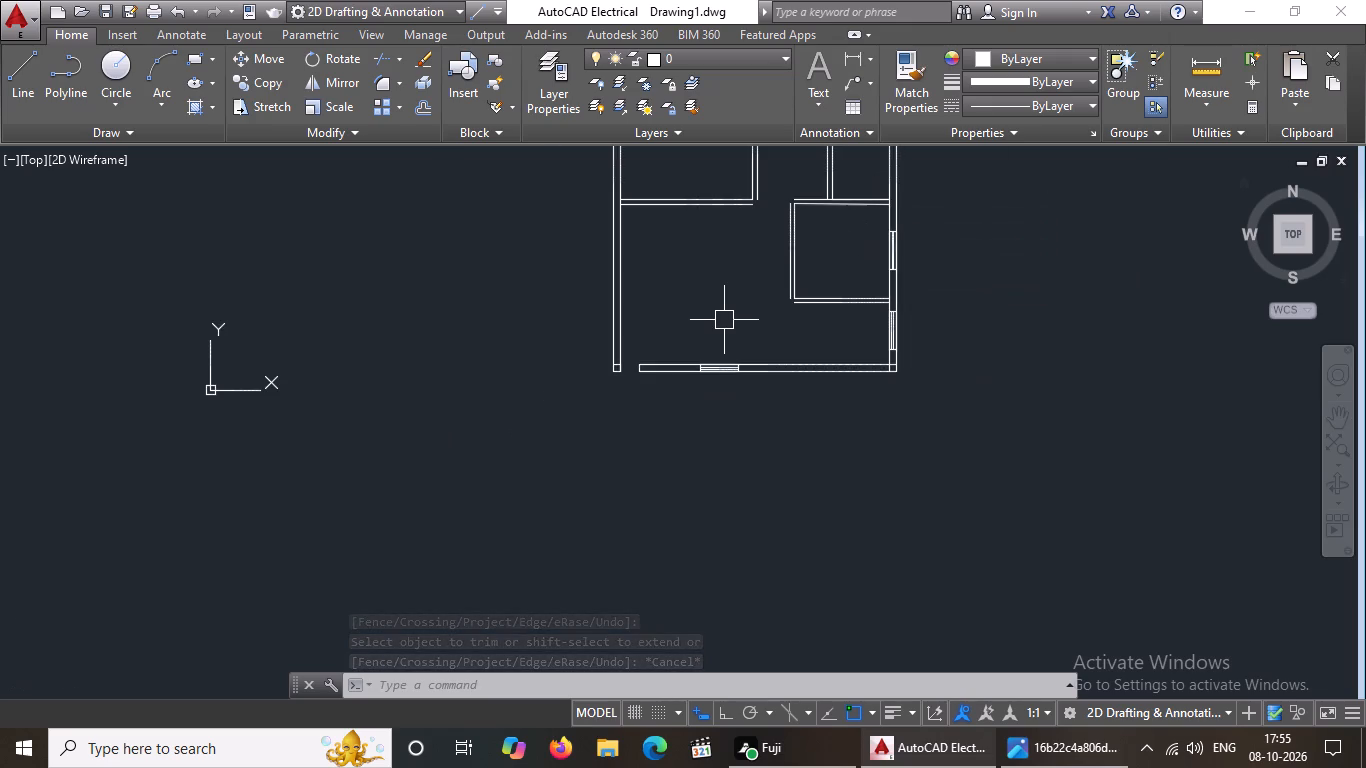
scroll(811, 167, "up", 2)
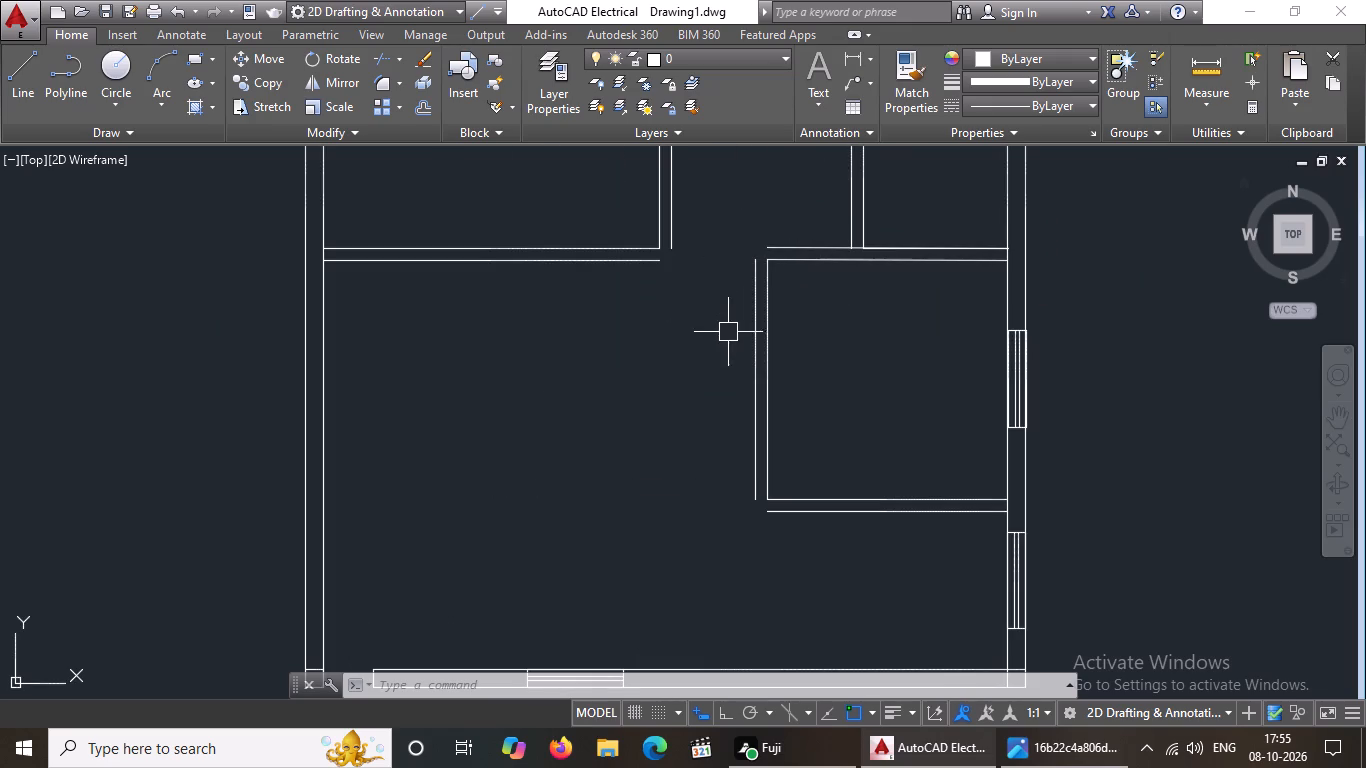
key("Escape")
key("f")
key("space")
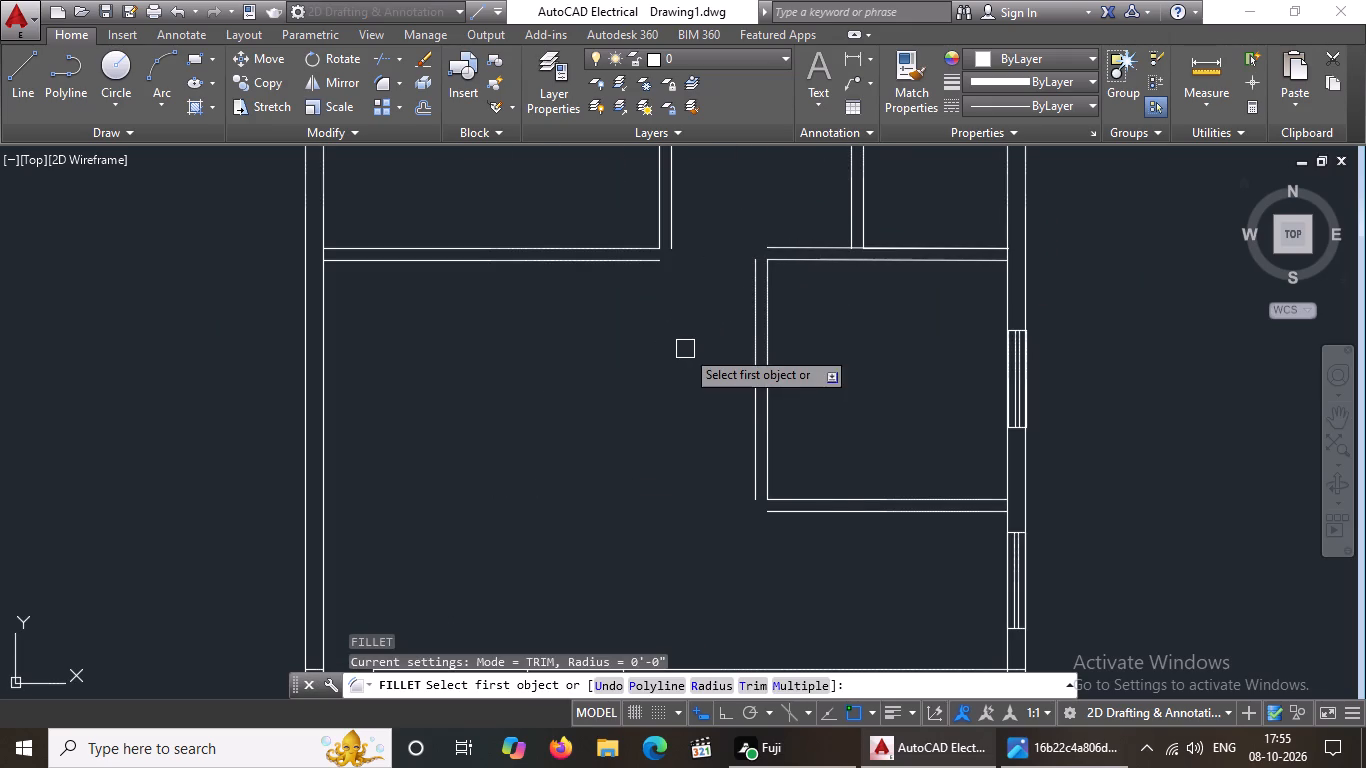
key("r")
key("space")
key("0")
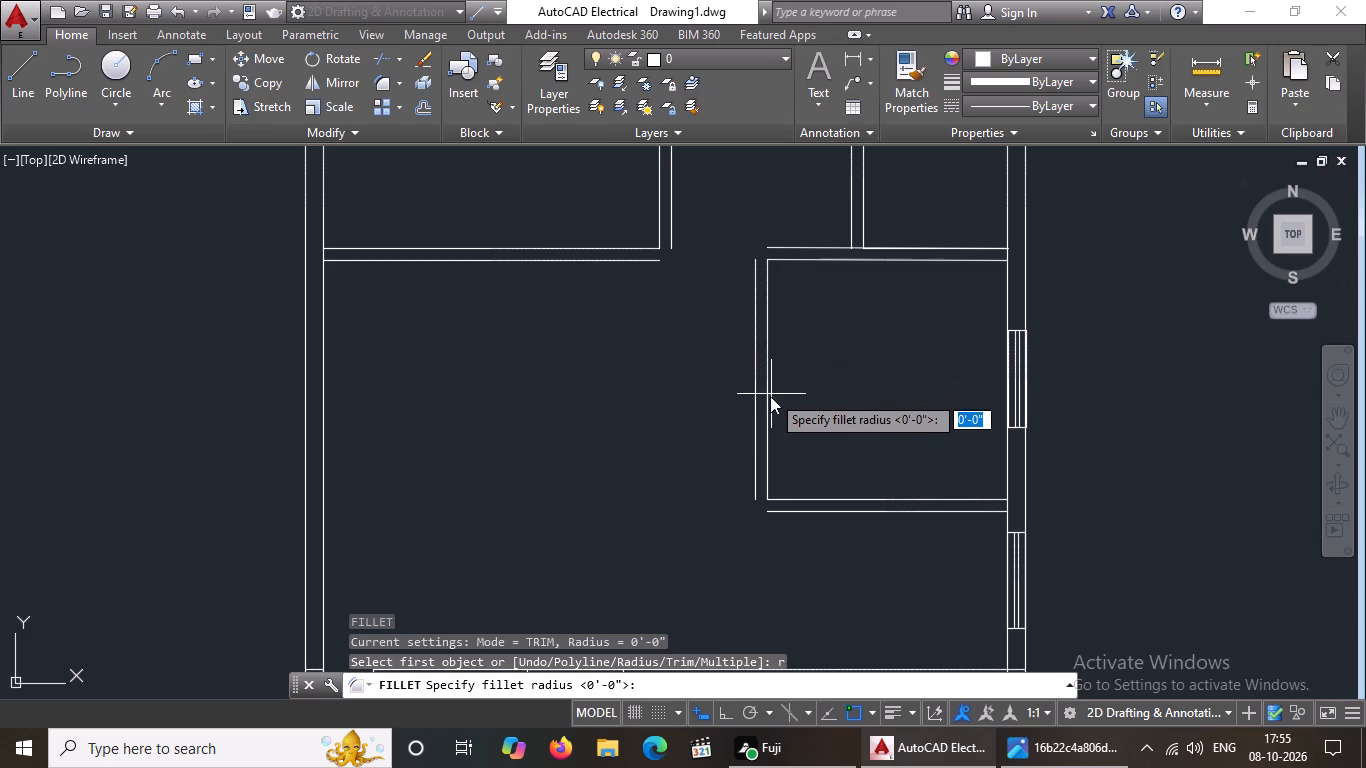
key("space")
left_click(752, 461)
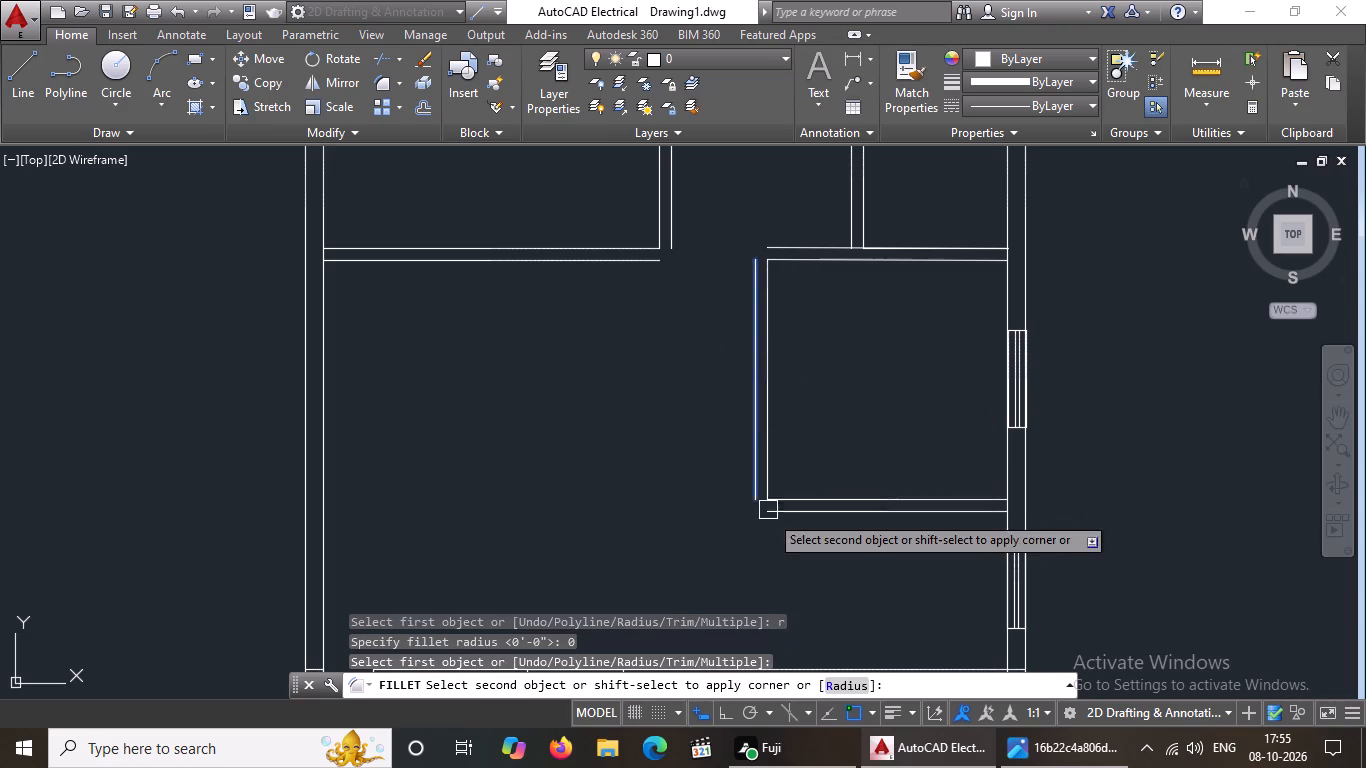
left_click(790, 516)
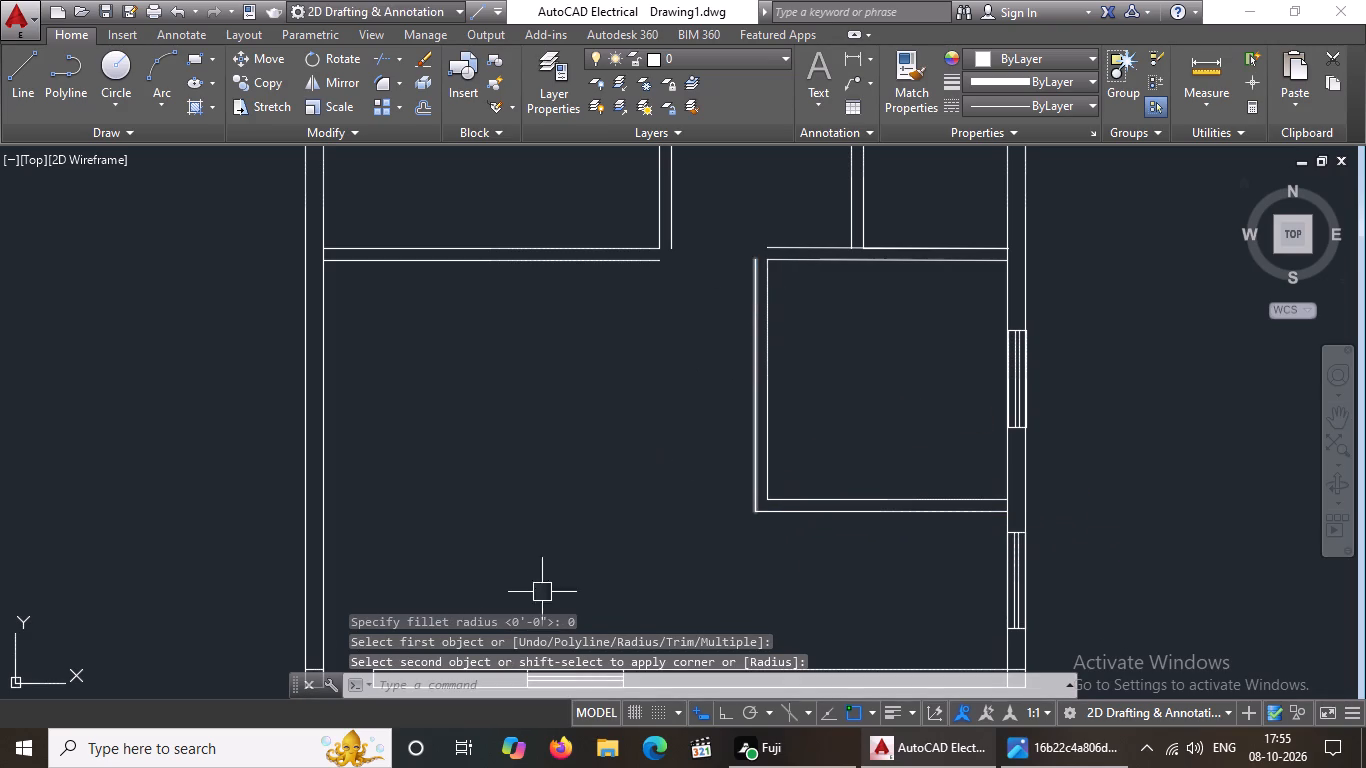
key("Escape")
Fillet multiple corners with radius 0: the west rooms' outer south-east partition corner and the lower east room's outer north-west corner.
key("f")
key("space")
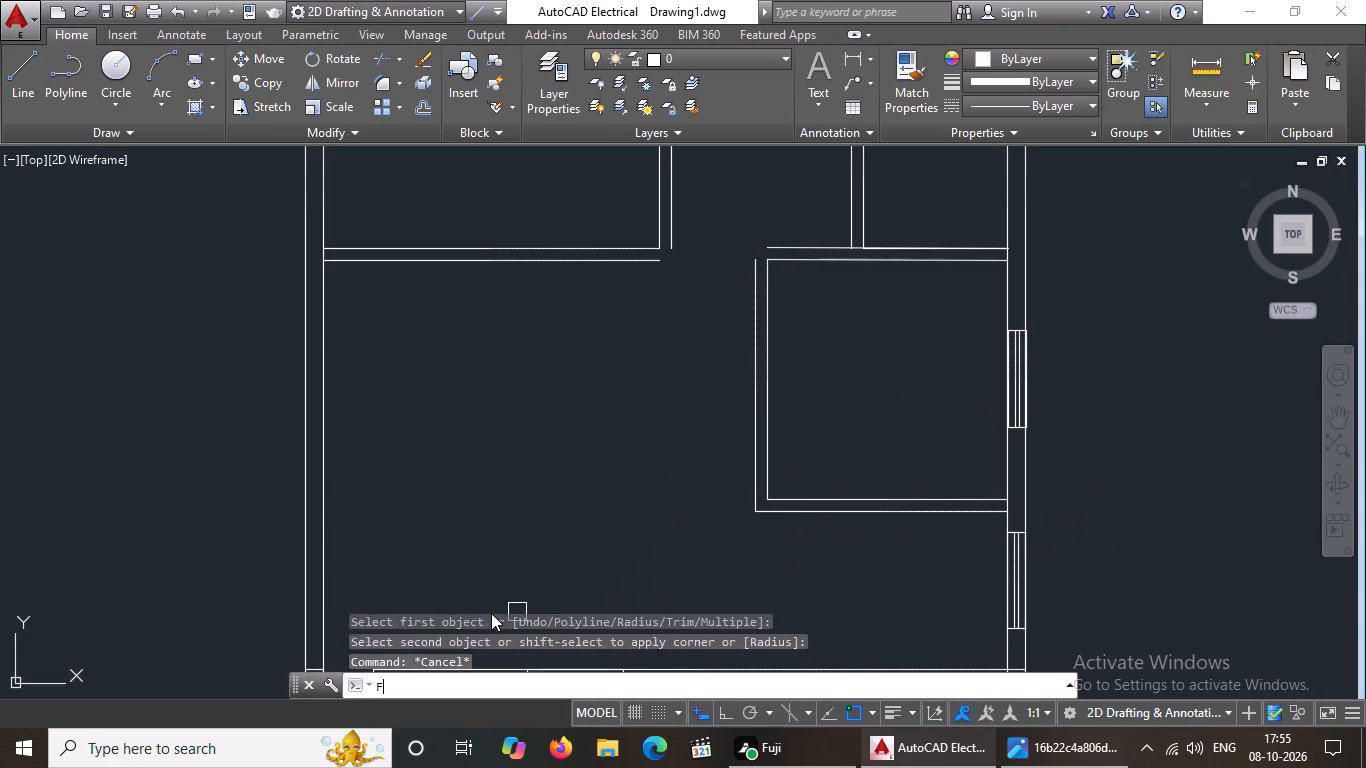
key("m")
key("space")
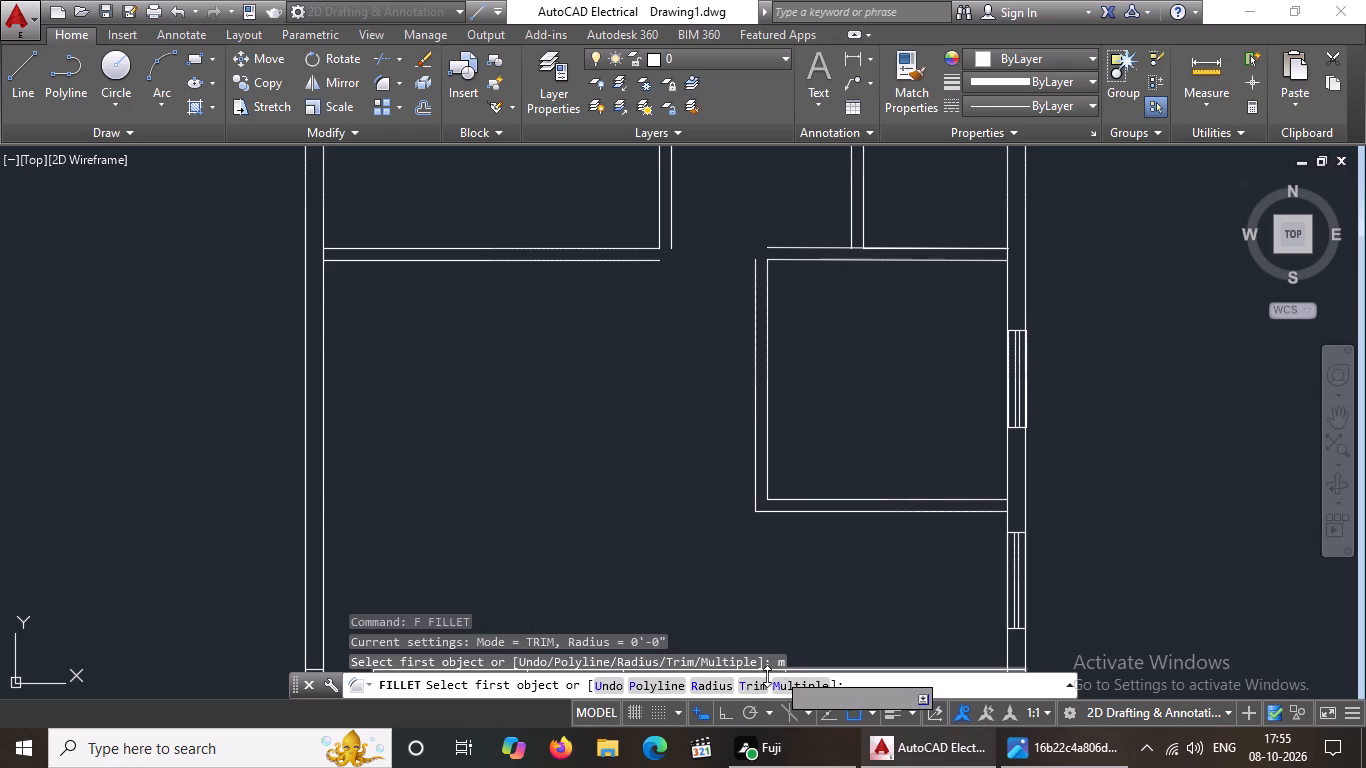
key("r")
key("space")
key("0")
key("space")
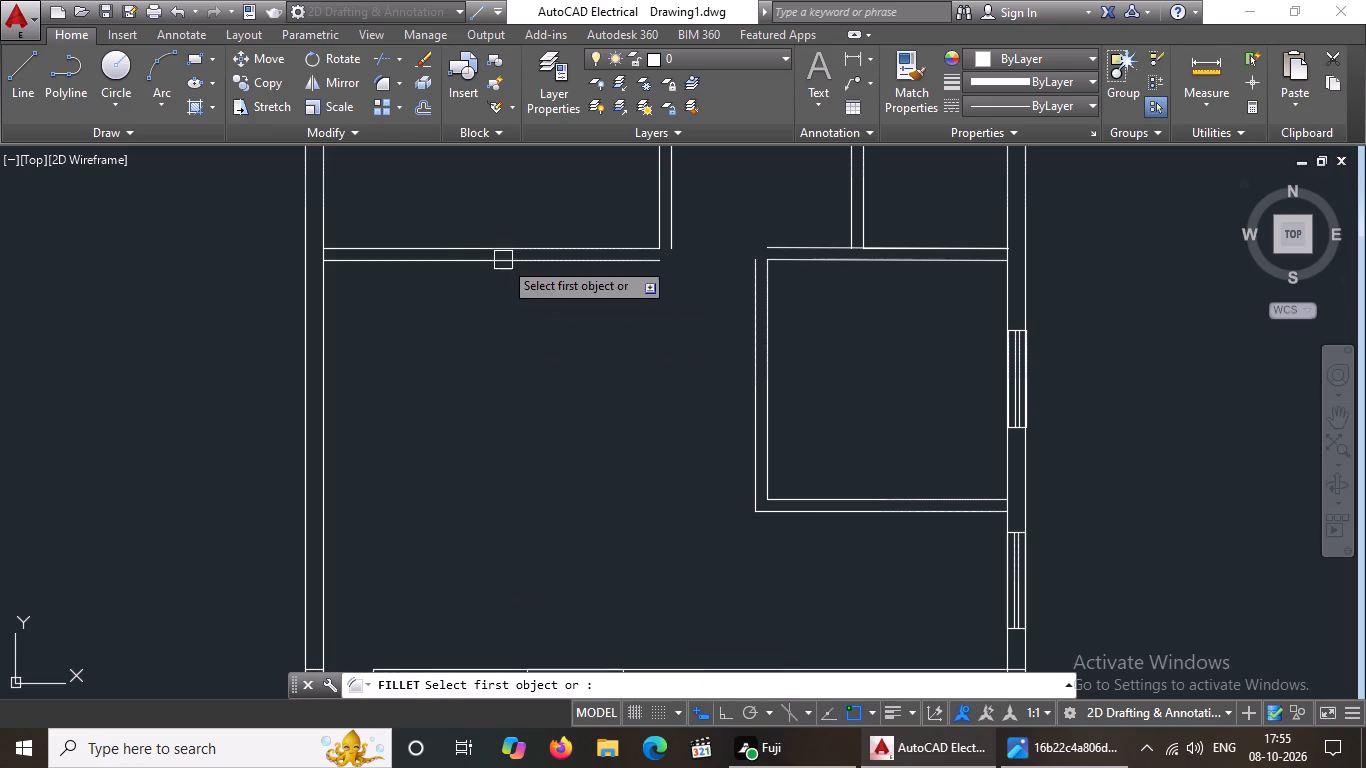
left_click(650, 264)
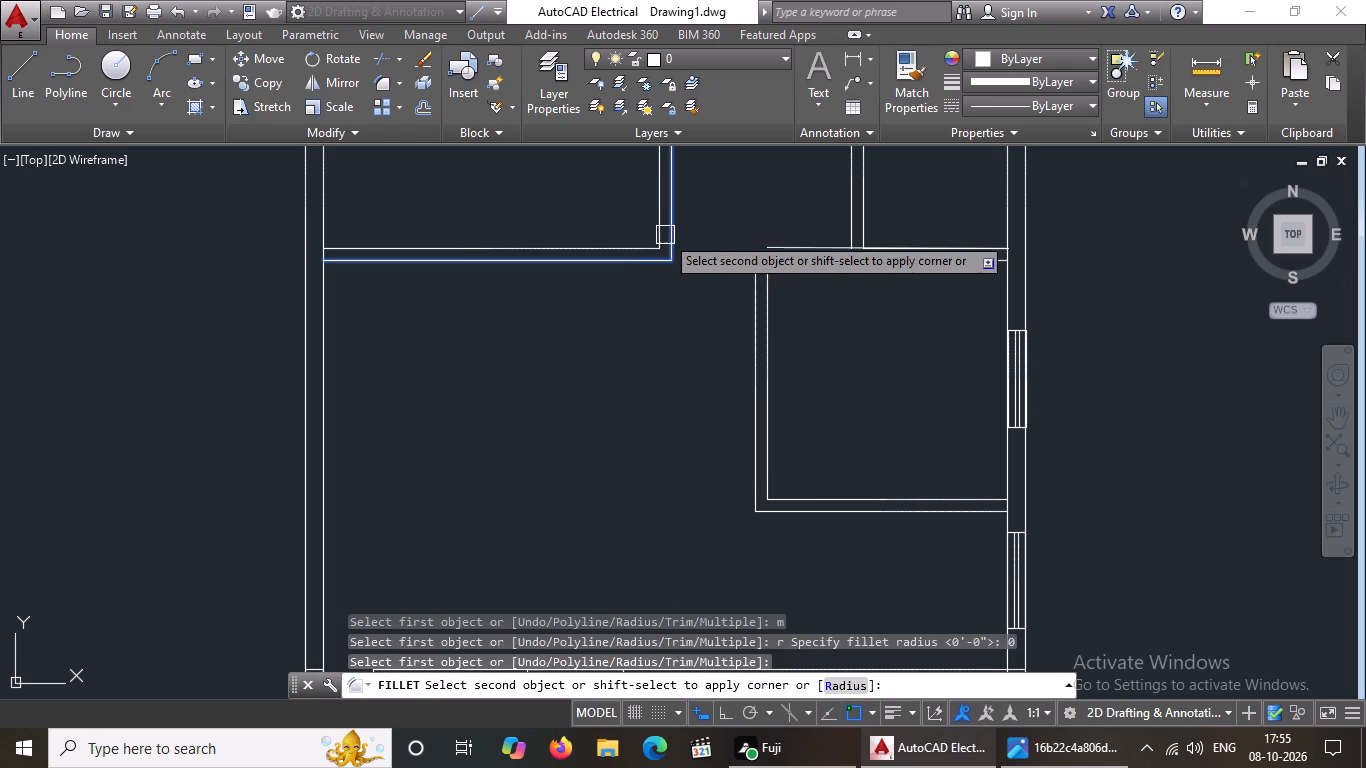
left_click(673, 230)
left_click(808, 247)
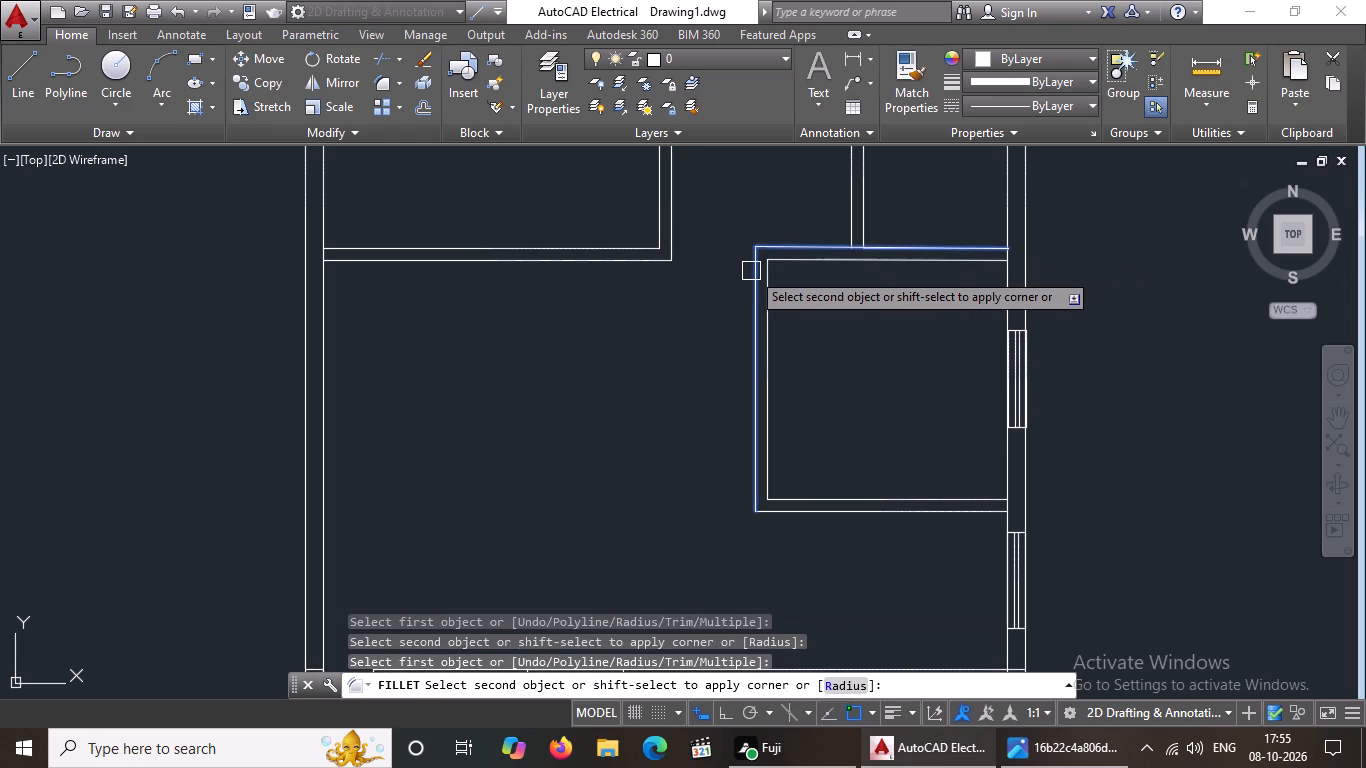
left_click(751, 271)
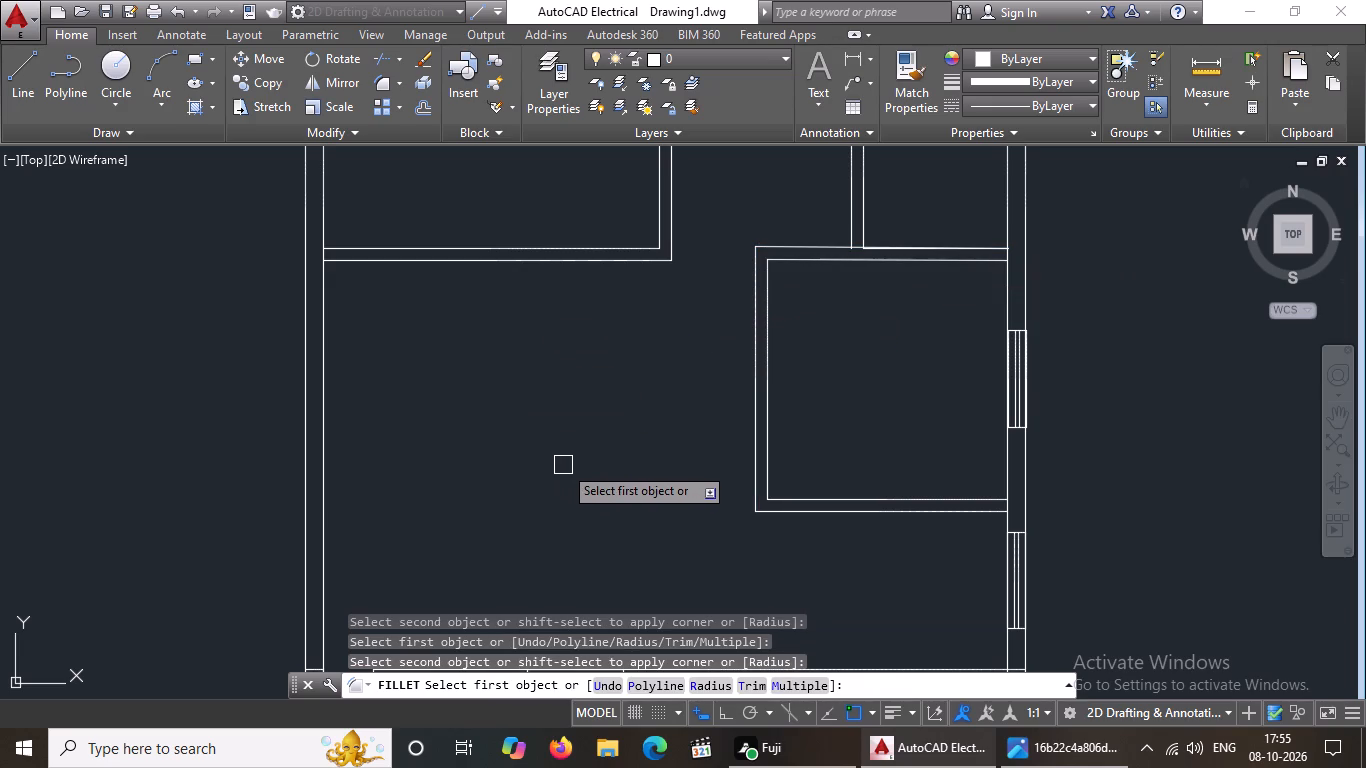
scroll(563, 465, "down", 2)
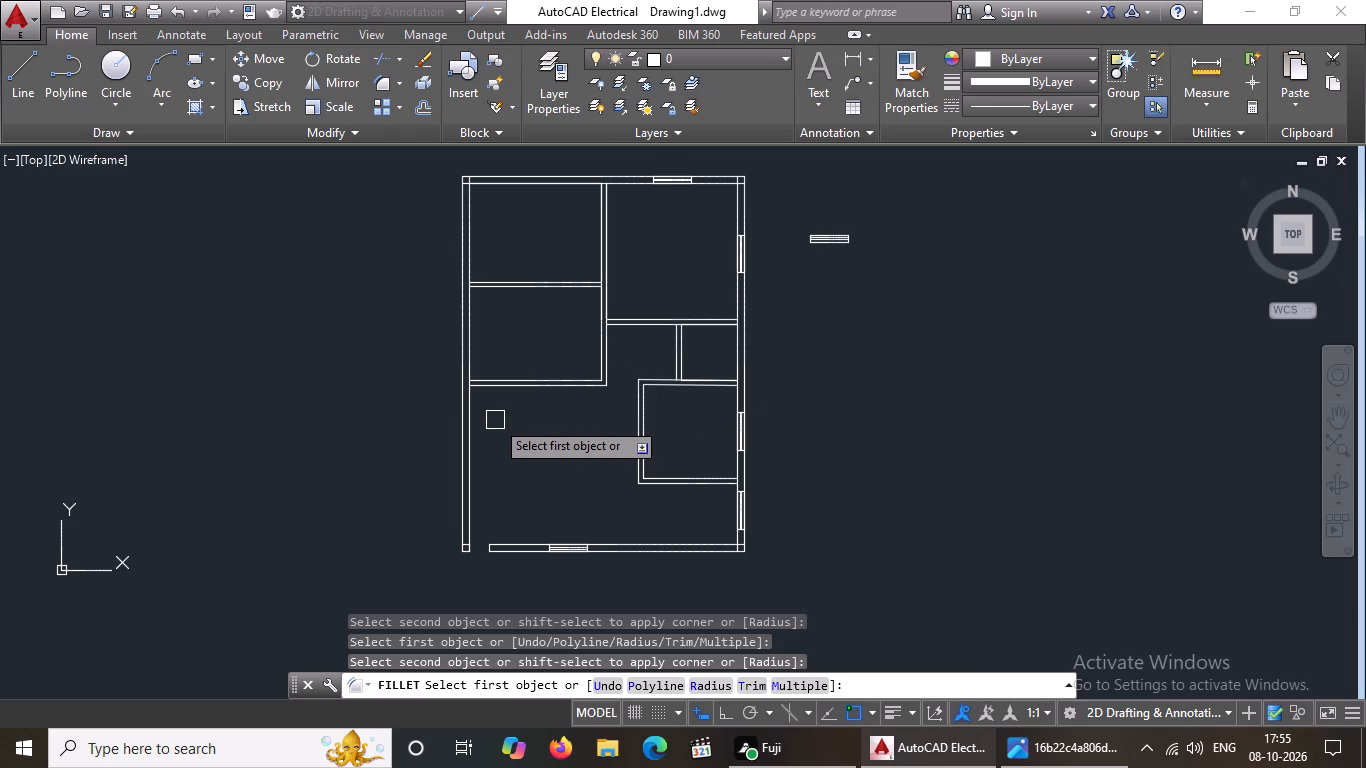
scroll(488, 399, "down", 1)
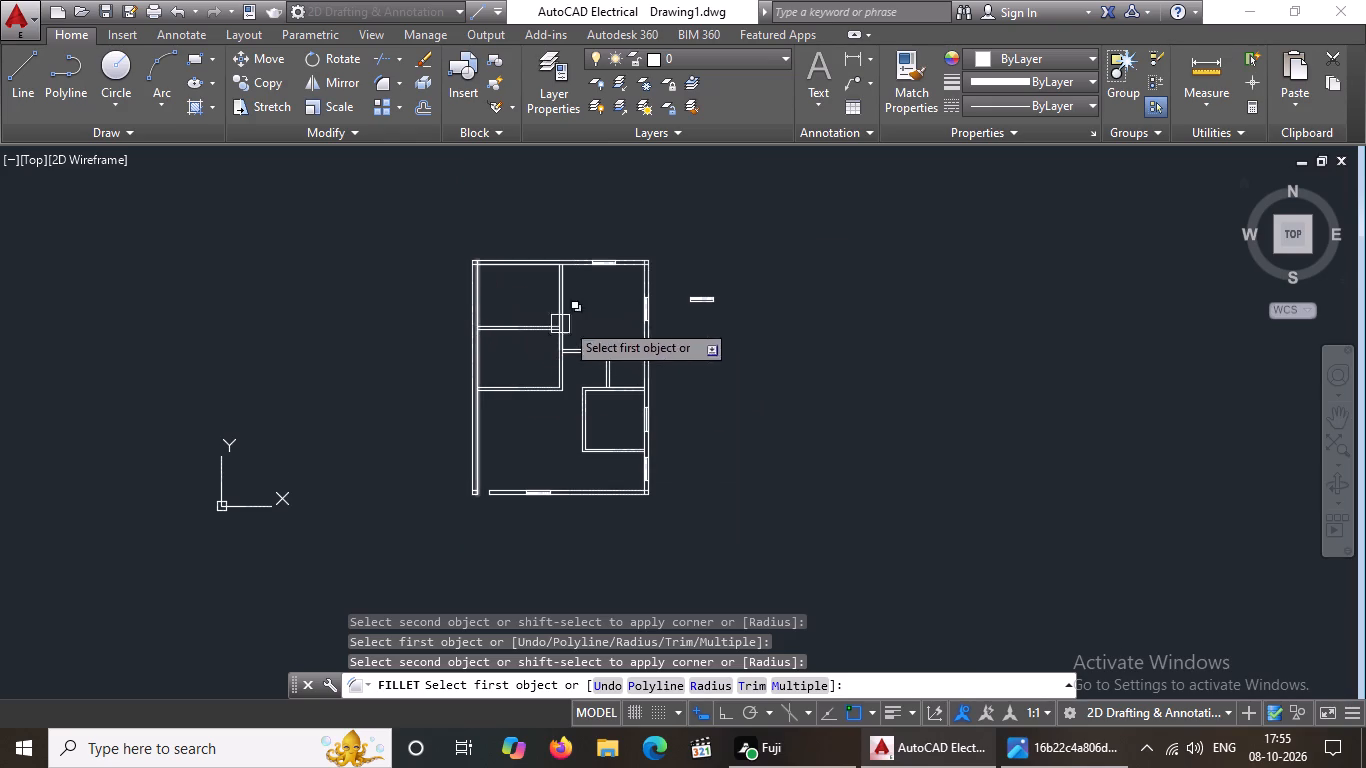
key("Escape")
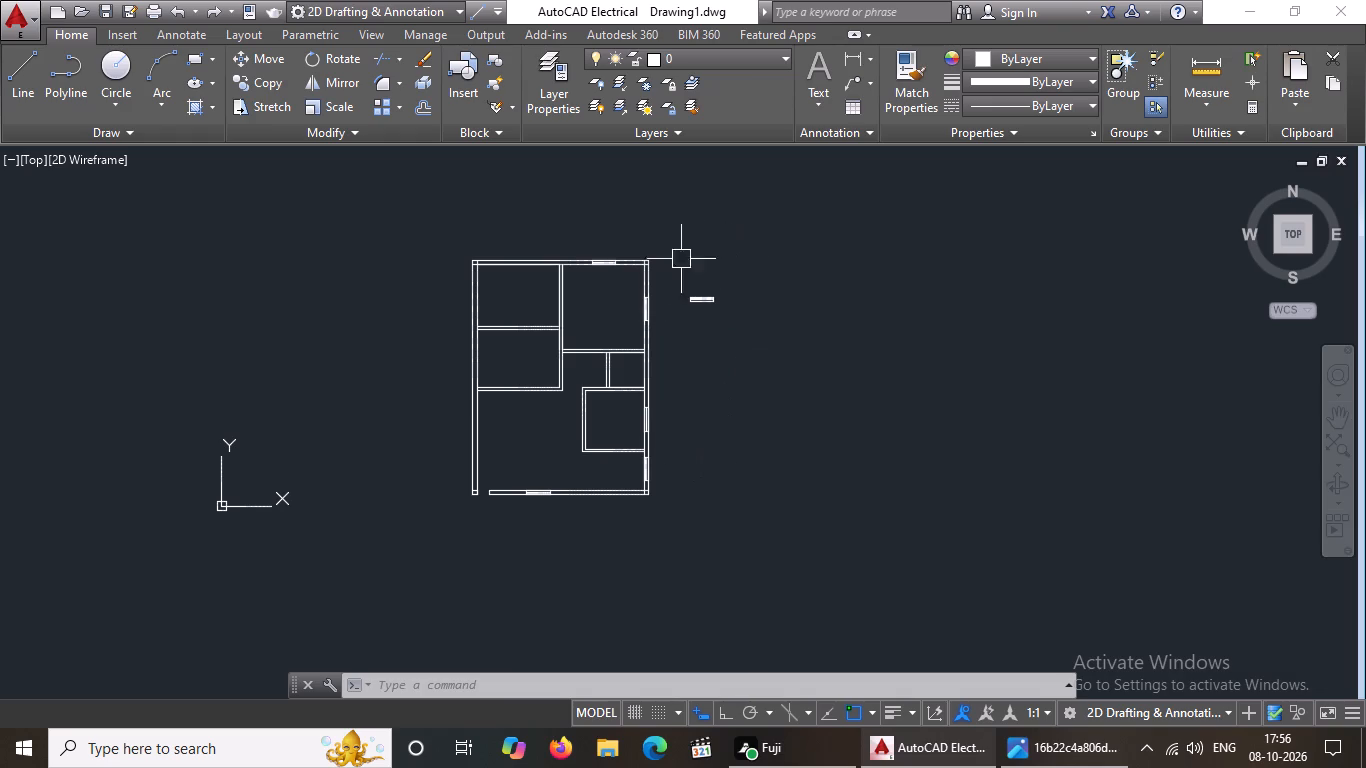
Copy the upper east wall window onto the west outer wall beside the lower of the two west rooms.
scroll(723, 283, "up", 2)
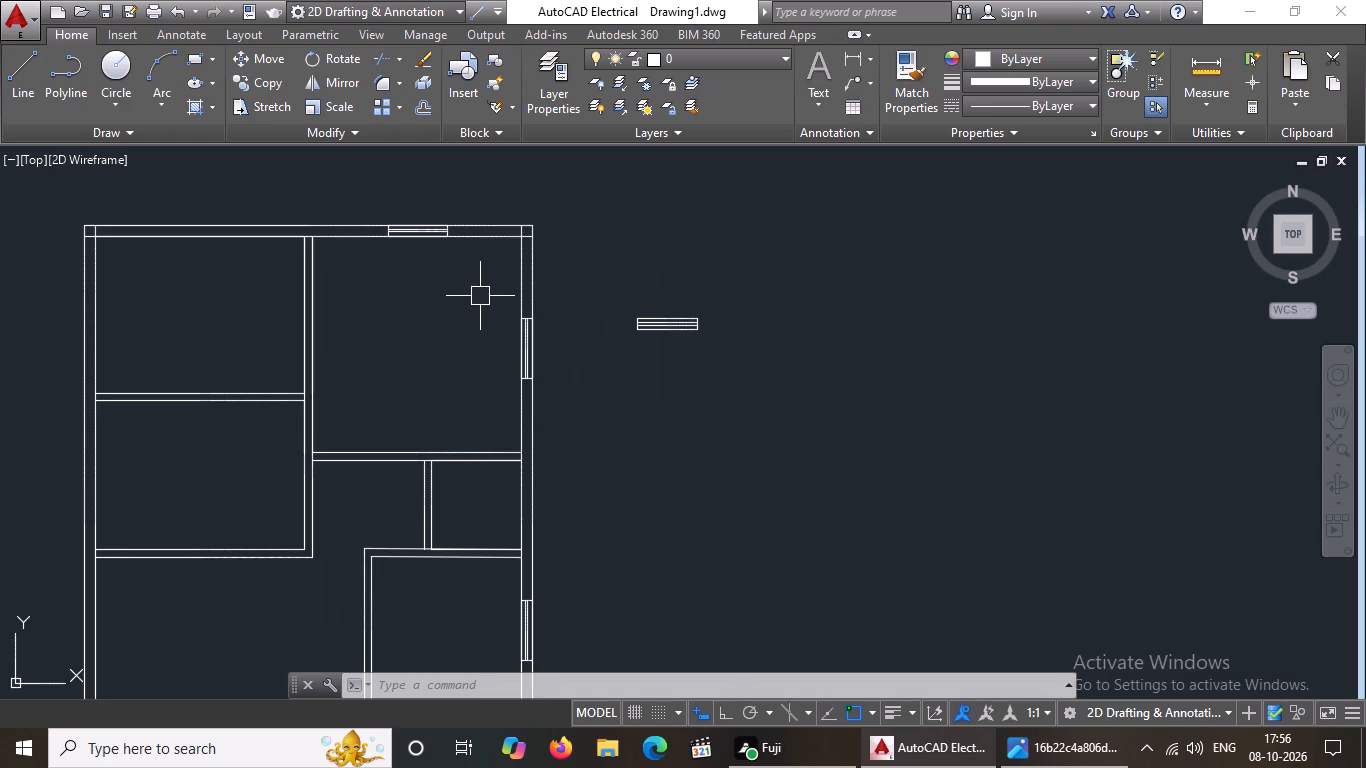
left_click_drag(481, 295, 506, 312)
left_click(576, 389)
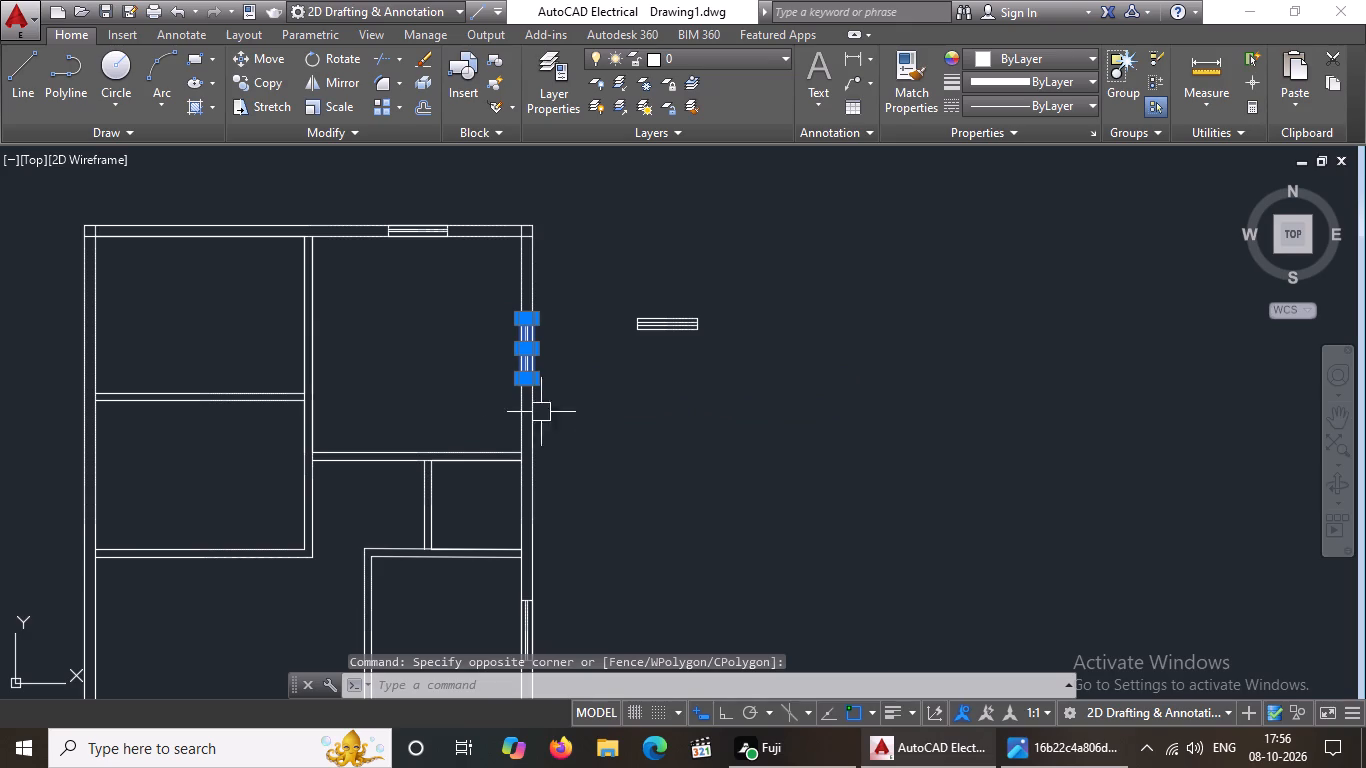
left_click(274, 75)
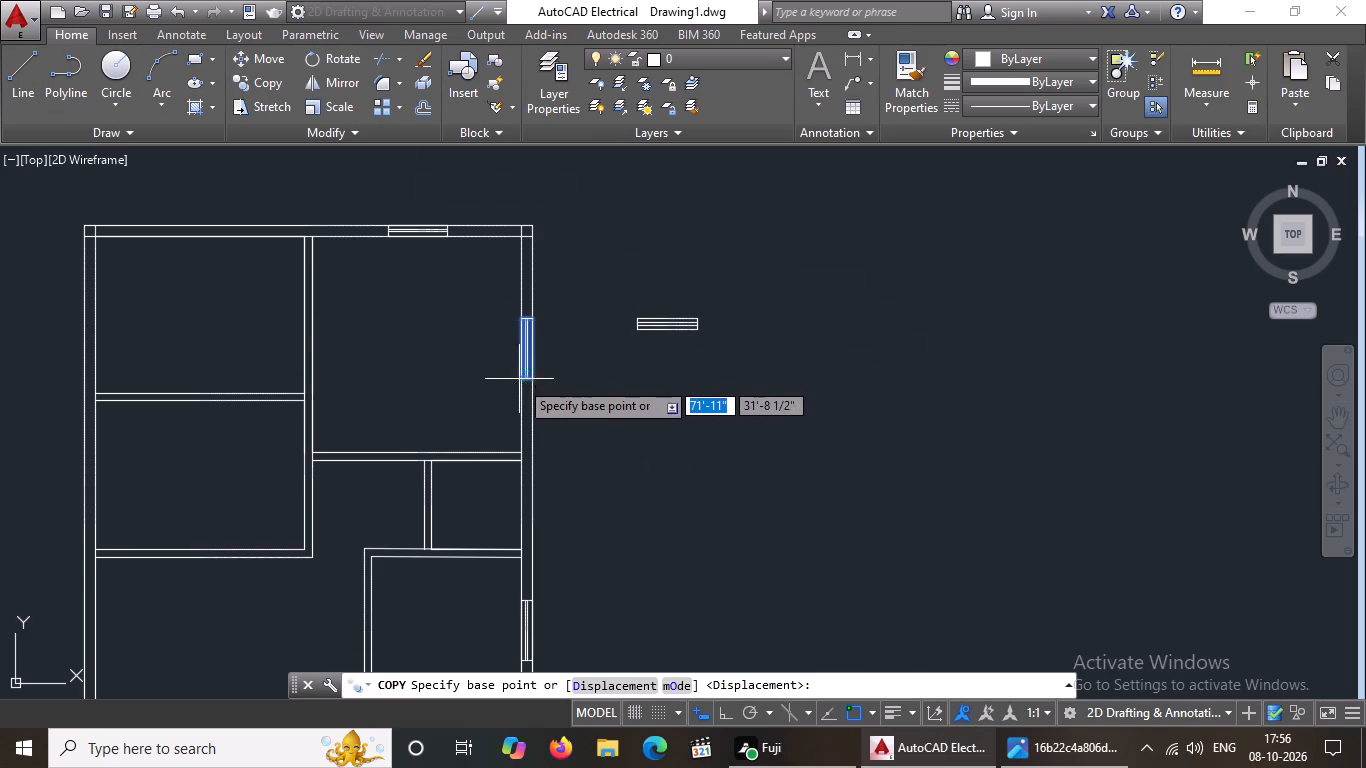
scroll(526, 378, "up", 2)
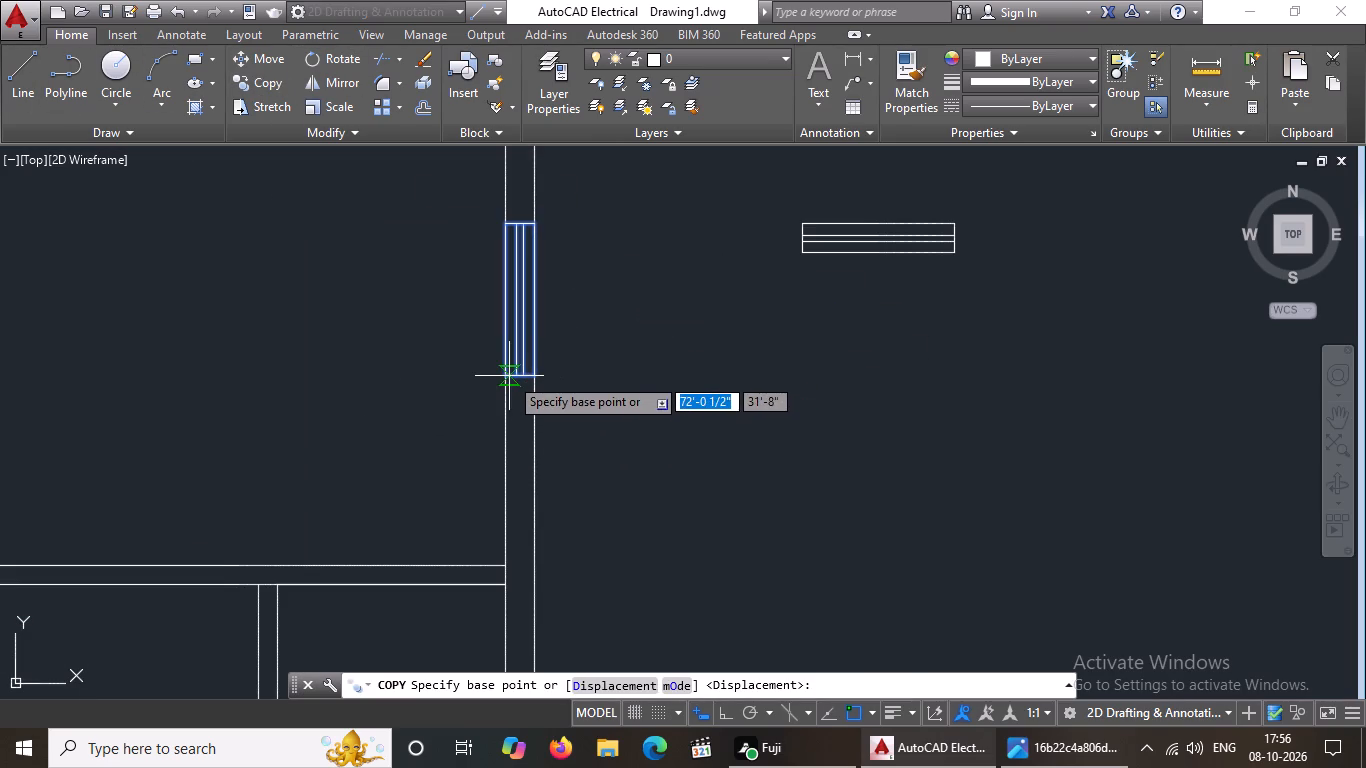
left_click_drag(506, 376, 497, 379)
scroll(341, 394, "down", 4)
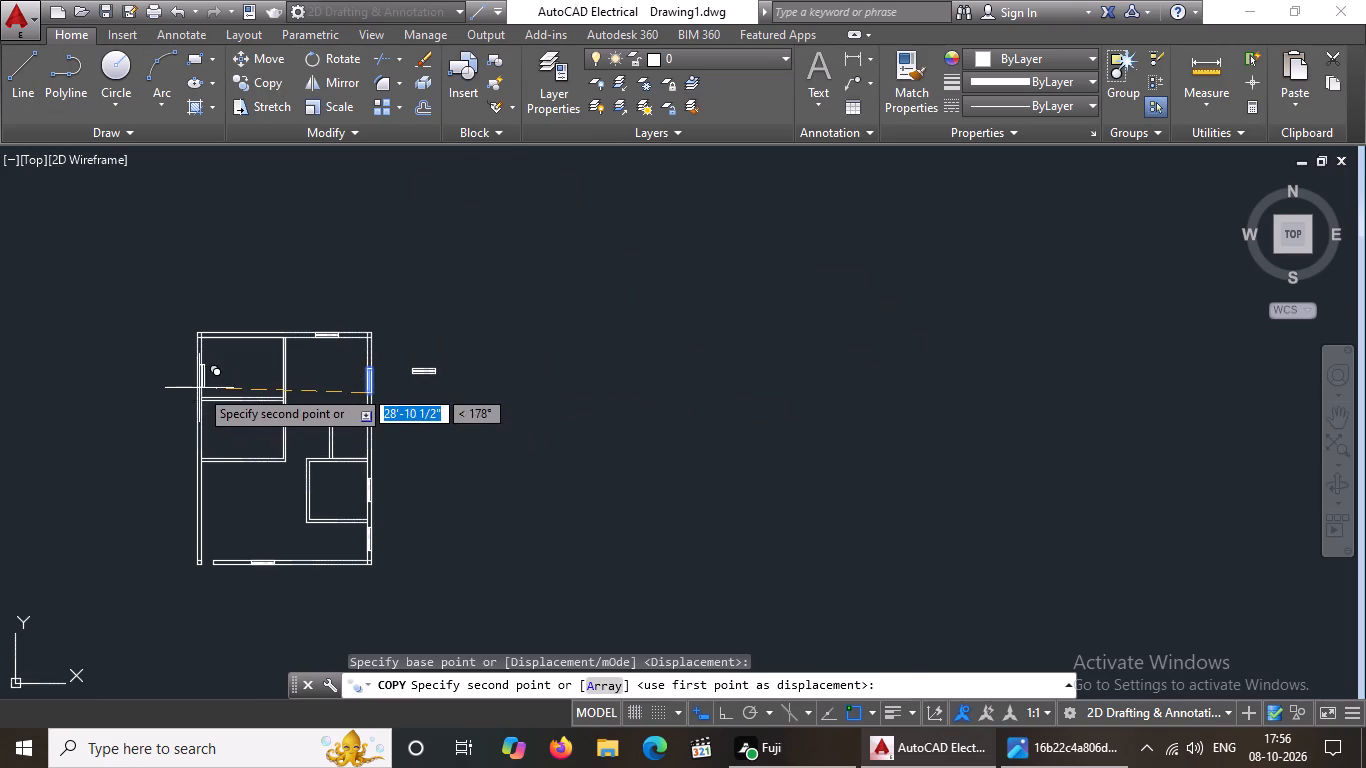
scroll(118, 456, "down", 1)
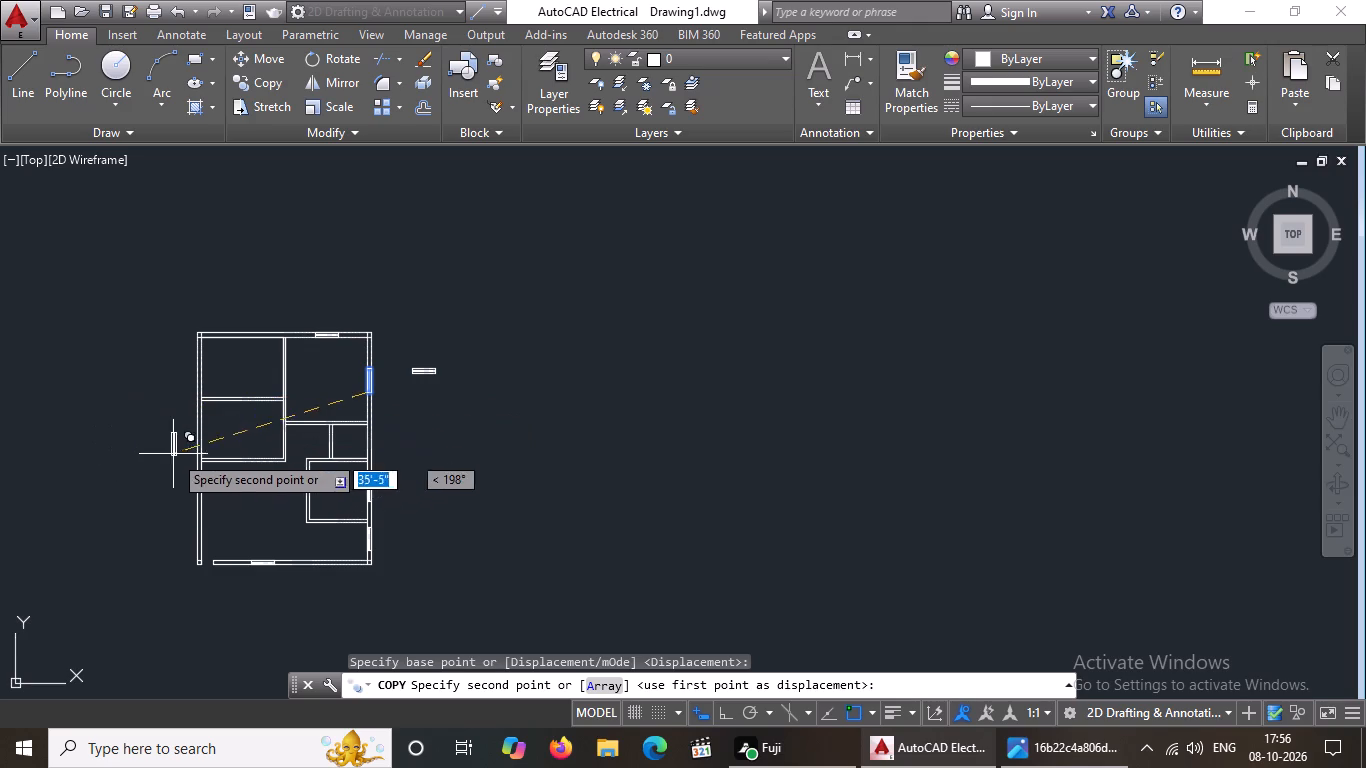
scroll(181, 446, "up", 3)
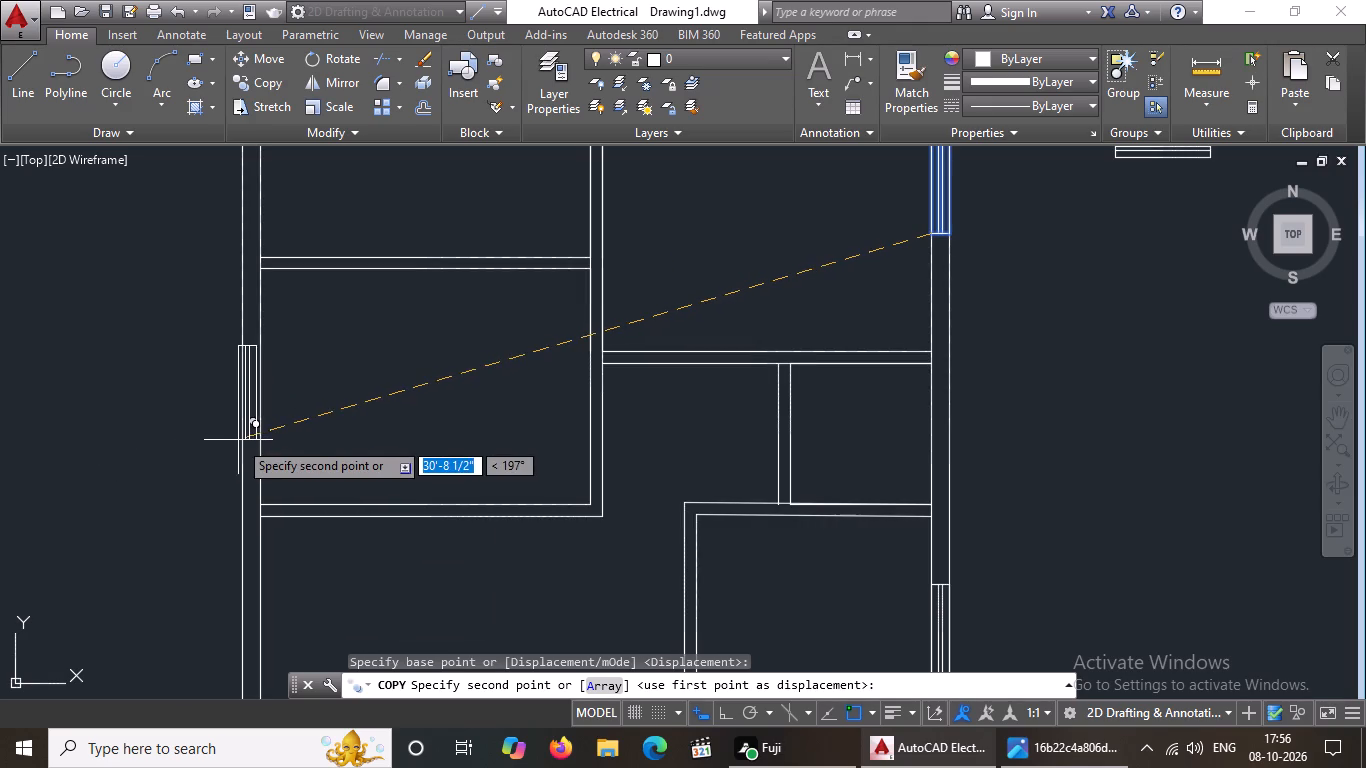
scroll(237, 440, "up", 2)
scroll(249, 434, "down", 2)
scroll(249, 433, "up", 3)
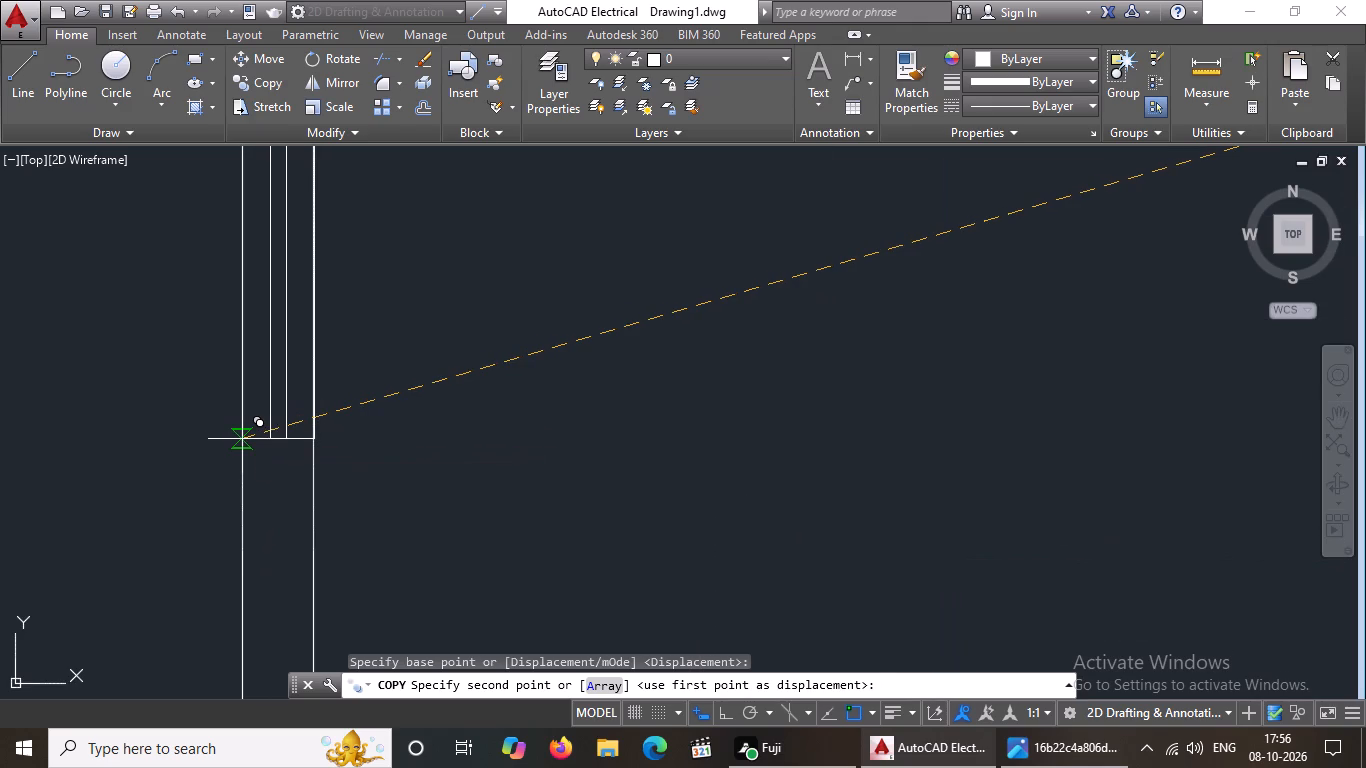
left_click(242, 439)
Place a second copy of the window on the west outer wall along the open south-west area.
scroll(258, 433, "down", 4)
scroll(353, 530, "down", 4)
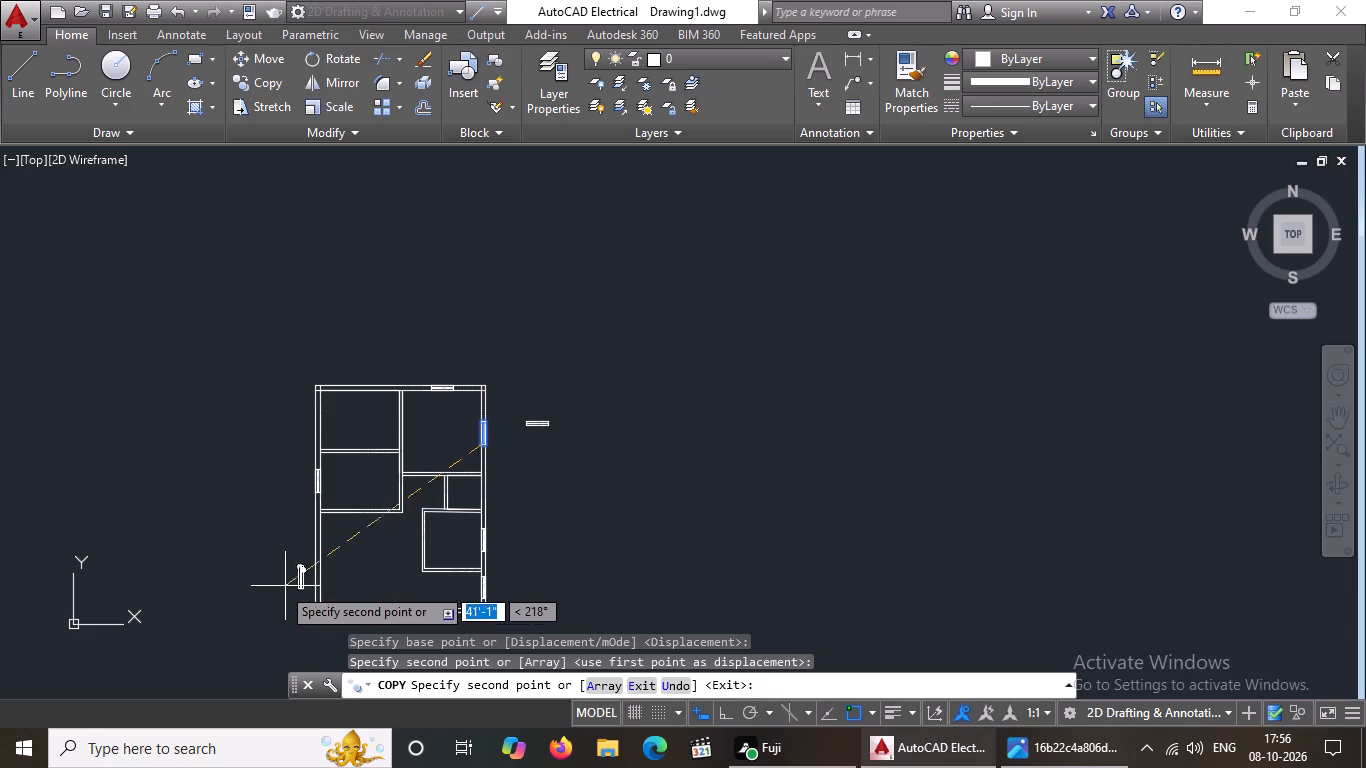
scroll(315, 589, "up", 3)
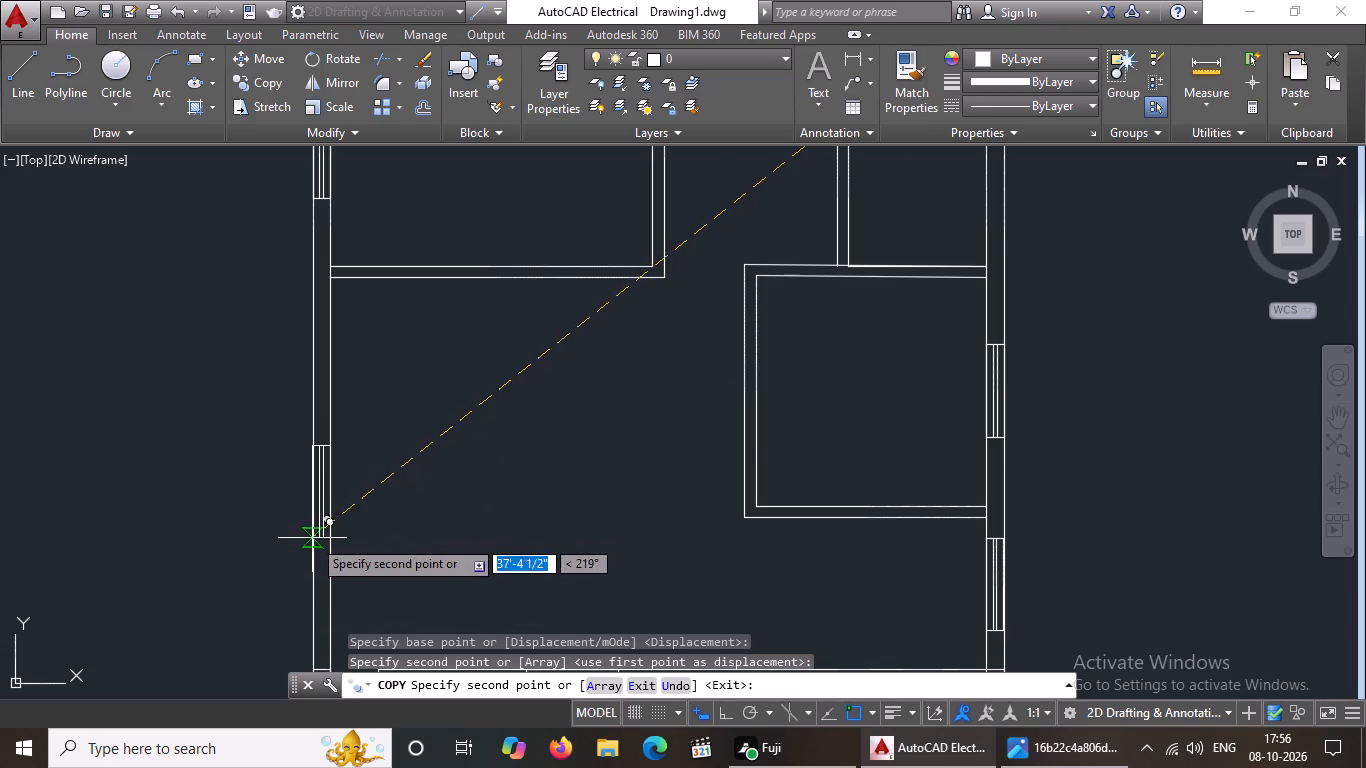
scroll(315, 537, "down", 3)
scroll(317, 542, "up", 3)
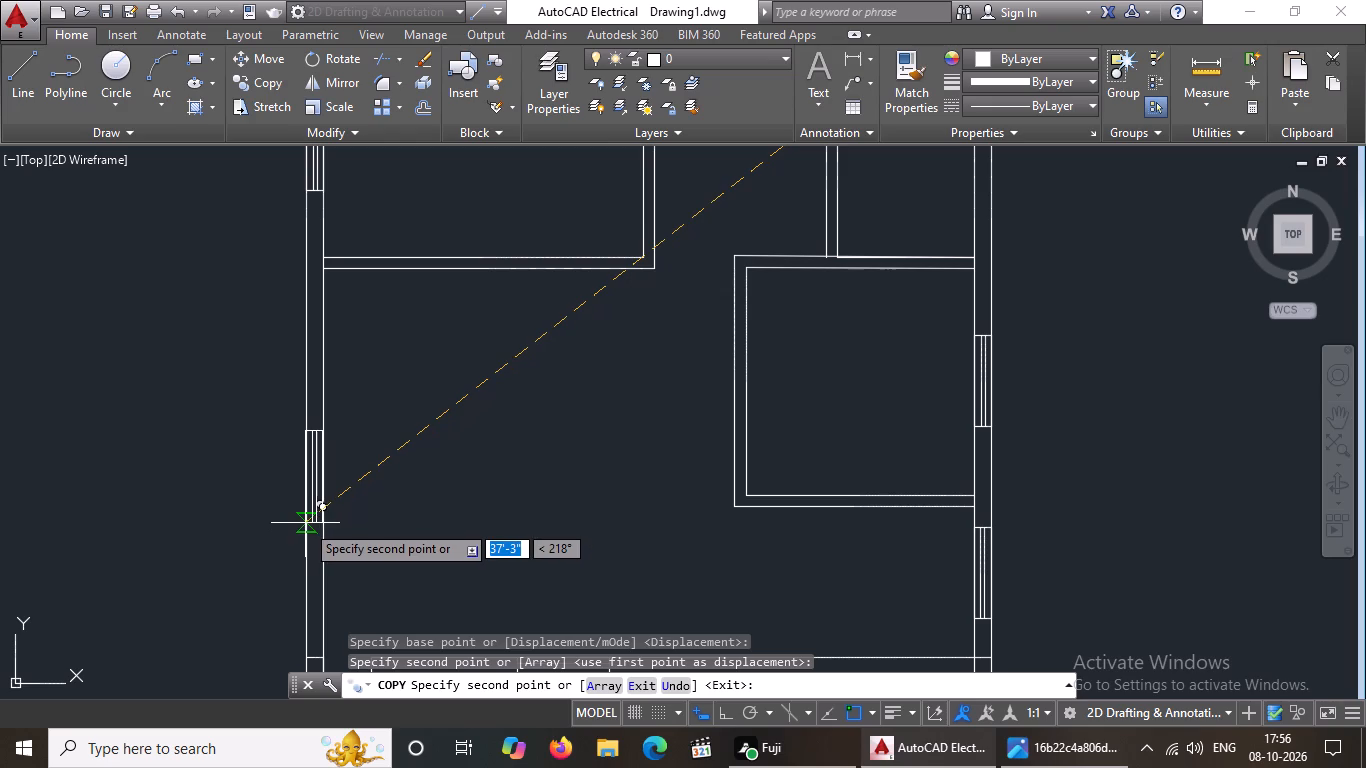
left_click(306, 523)
scroll(423, 527, "down", 1)
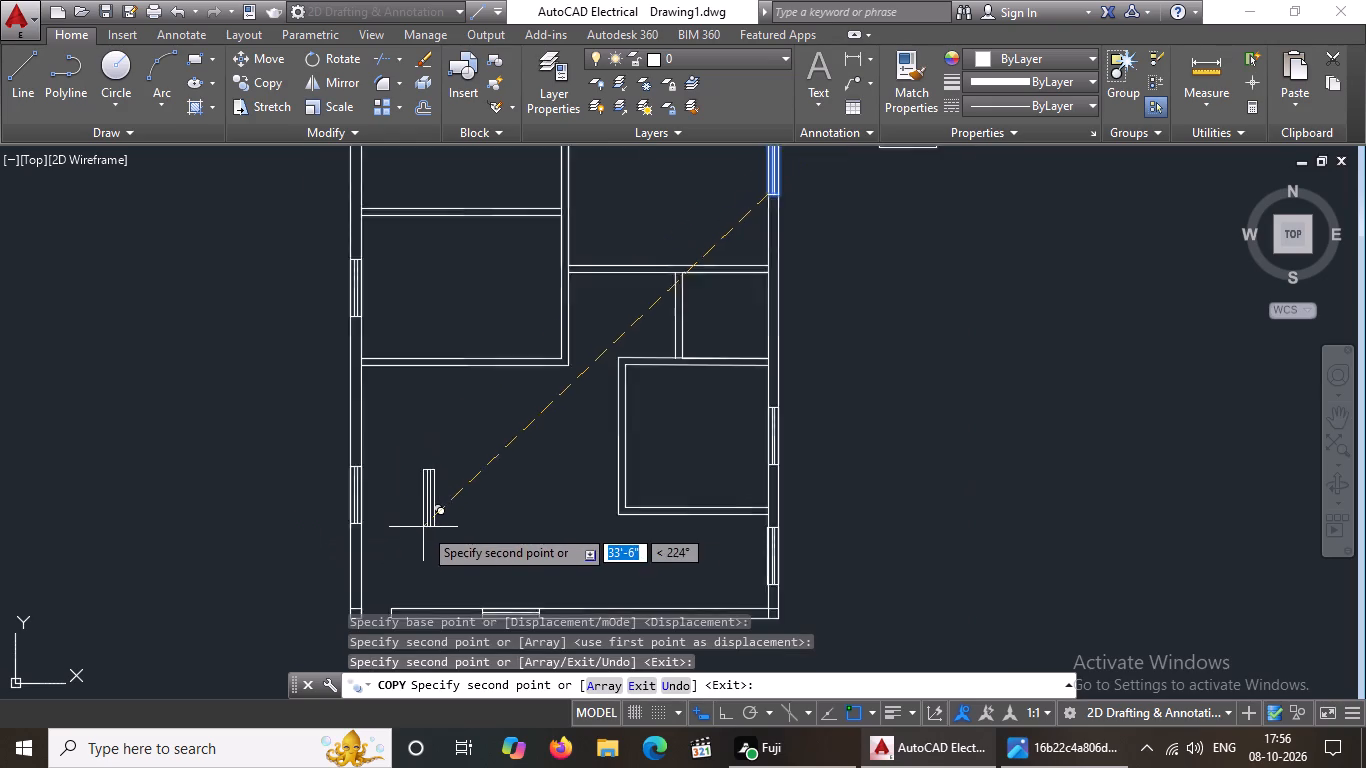
scroll(423, 527, "down", 1)
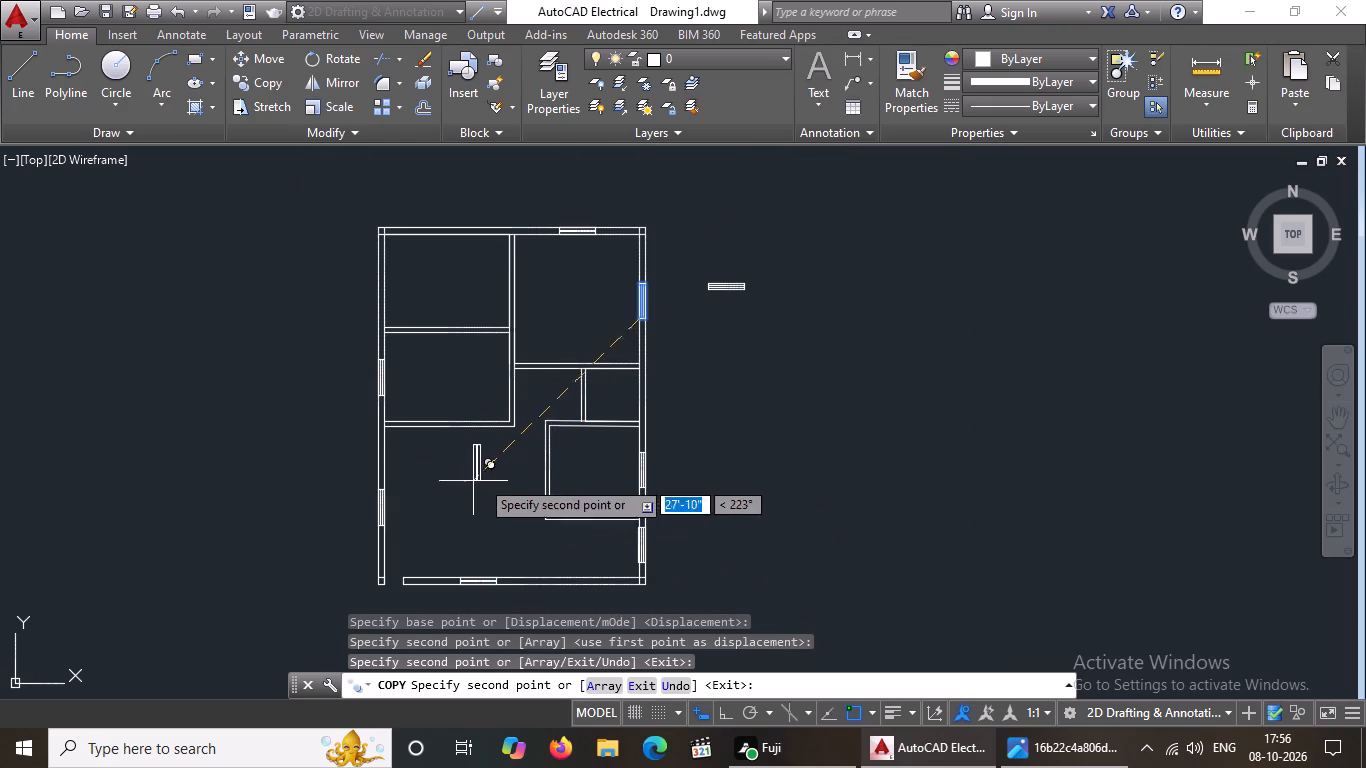
key("Escape")
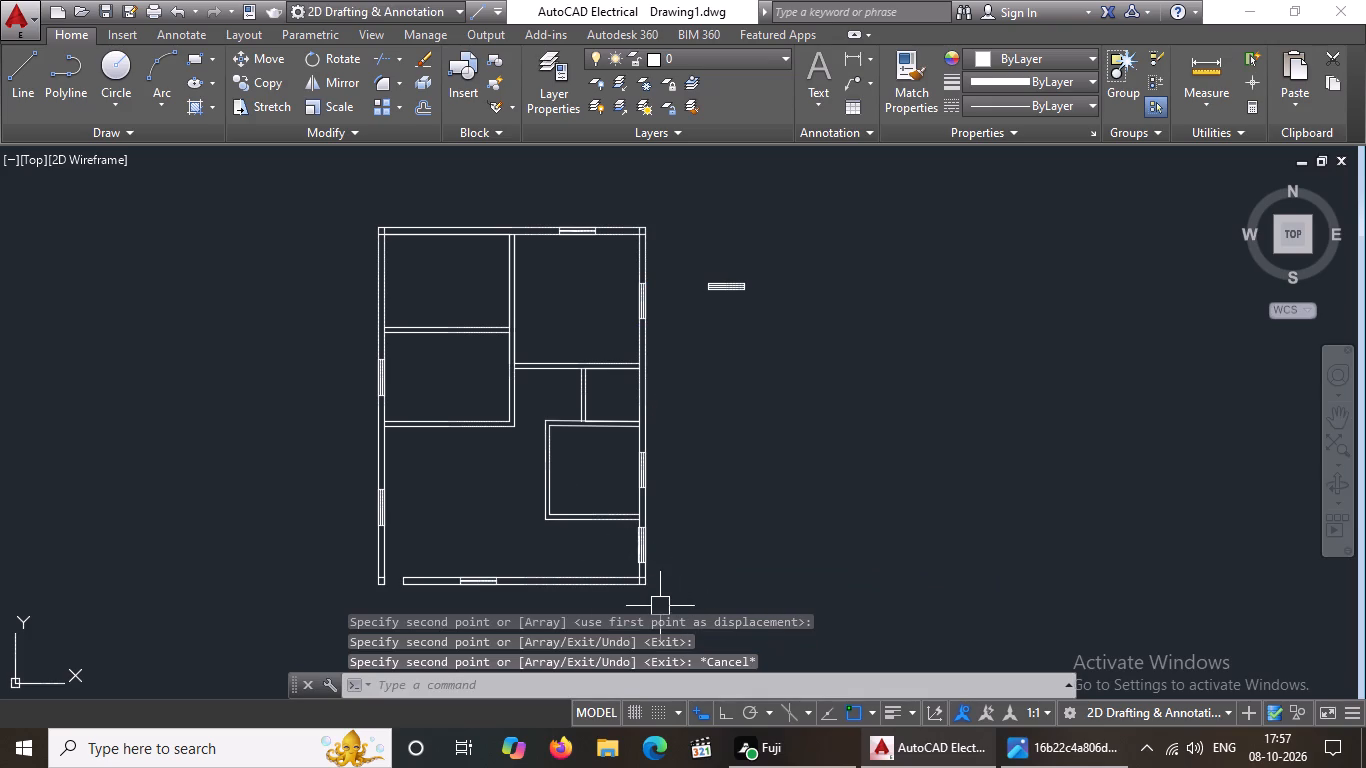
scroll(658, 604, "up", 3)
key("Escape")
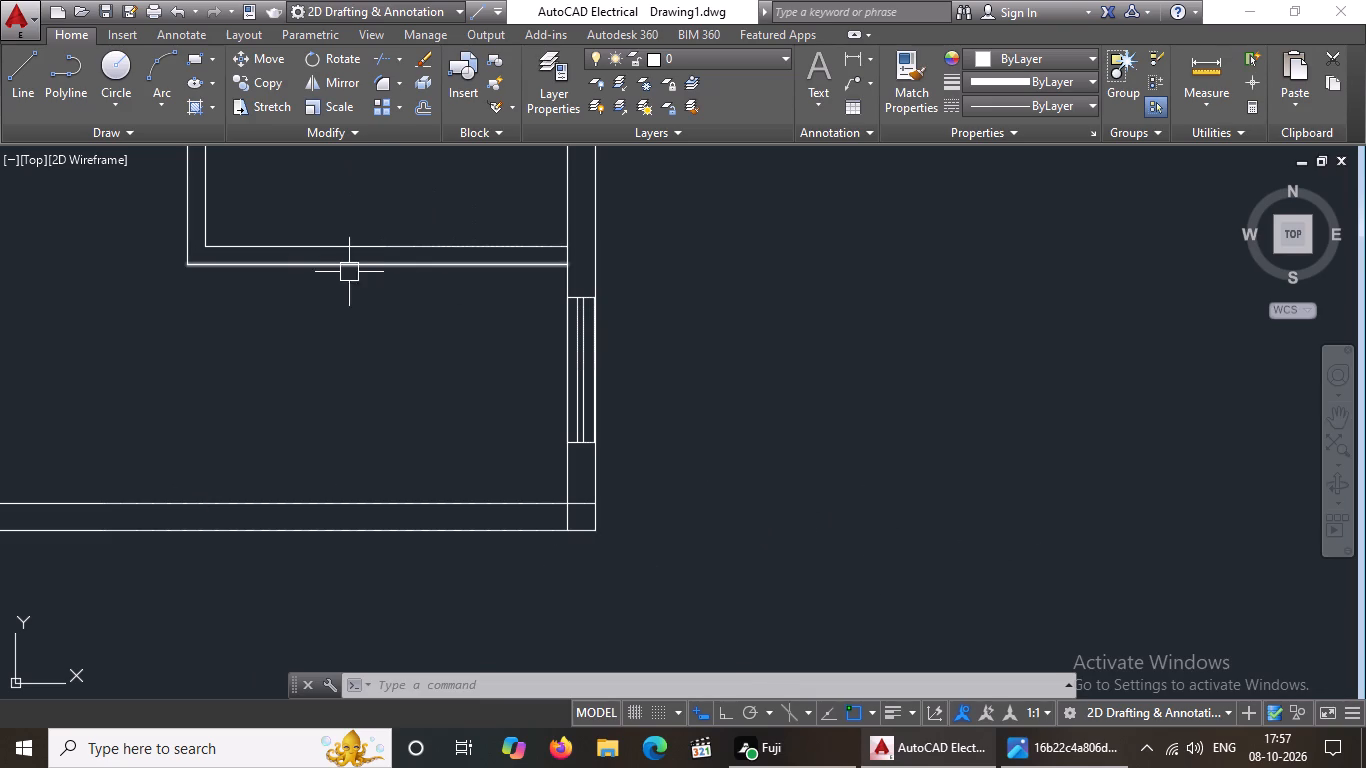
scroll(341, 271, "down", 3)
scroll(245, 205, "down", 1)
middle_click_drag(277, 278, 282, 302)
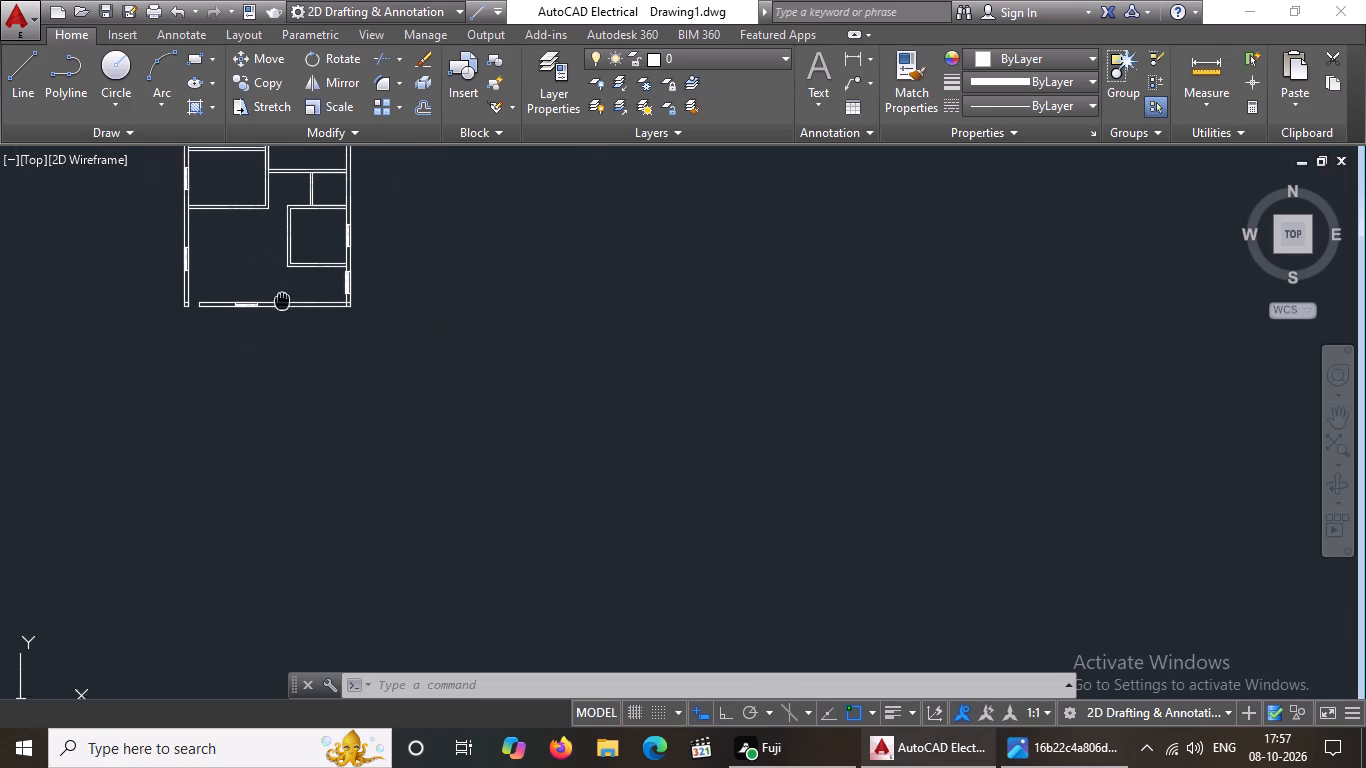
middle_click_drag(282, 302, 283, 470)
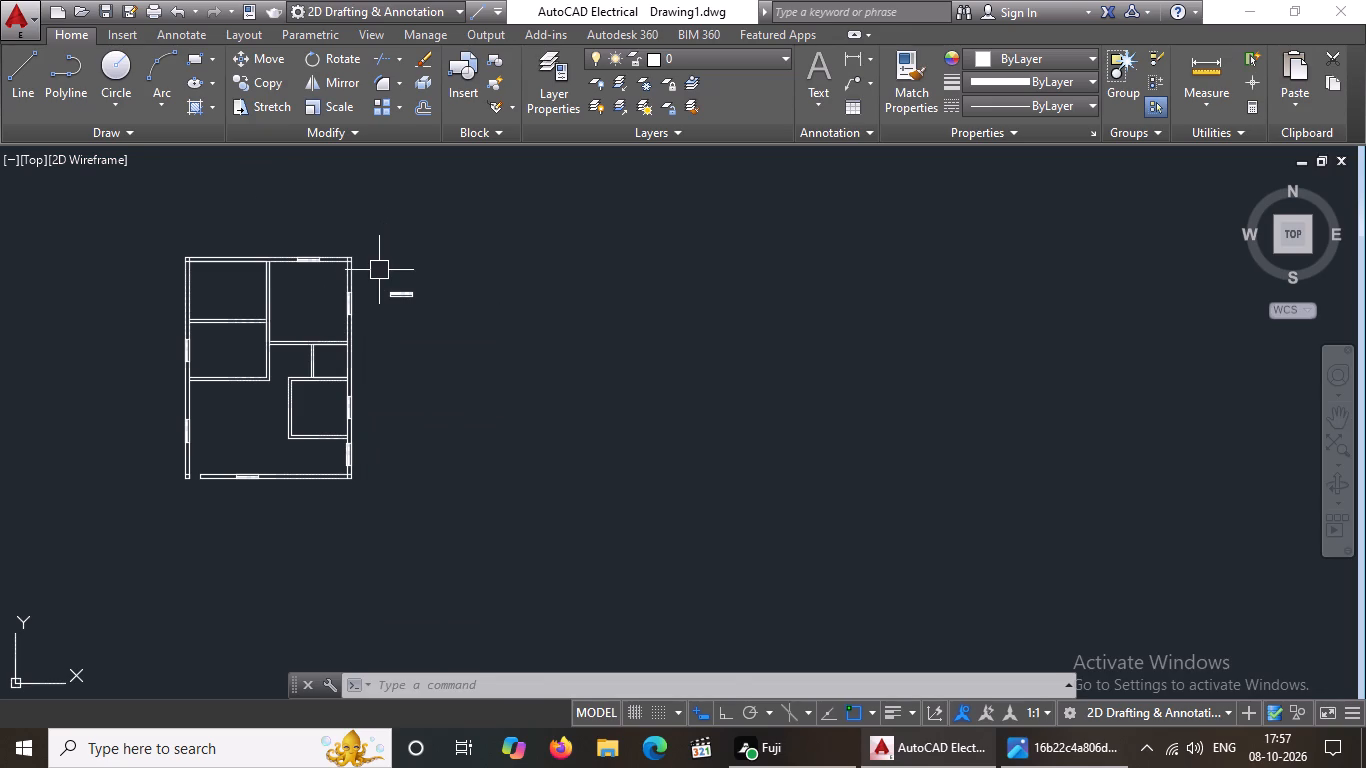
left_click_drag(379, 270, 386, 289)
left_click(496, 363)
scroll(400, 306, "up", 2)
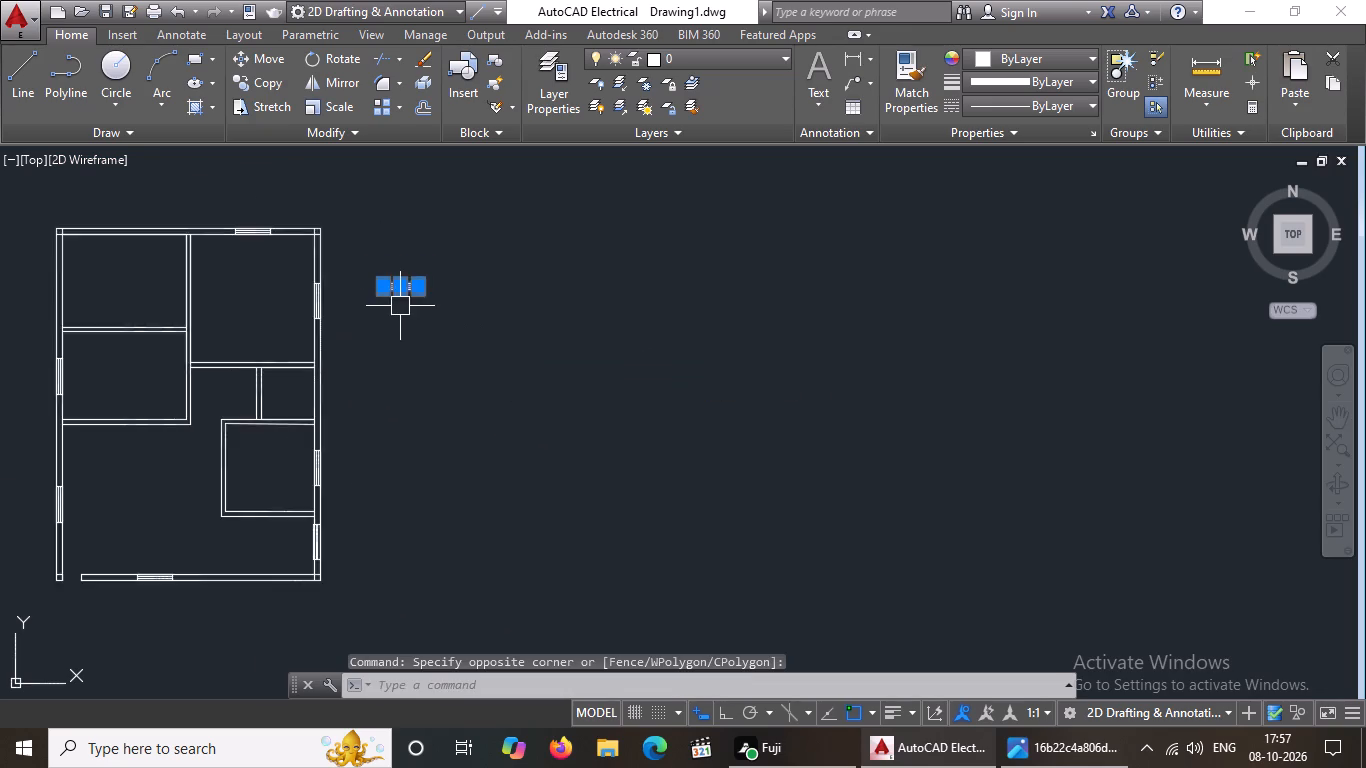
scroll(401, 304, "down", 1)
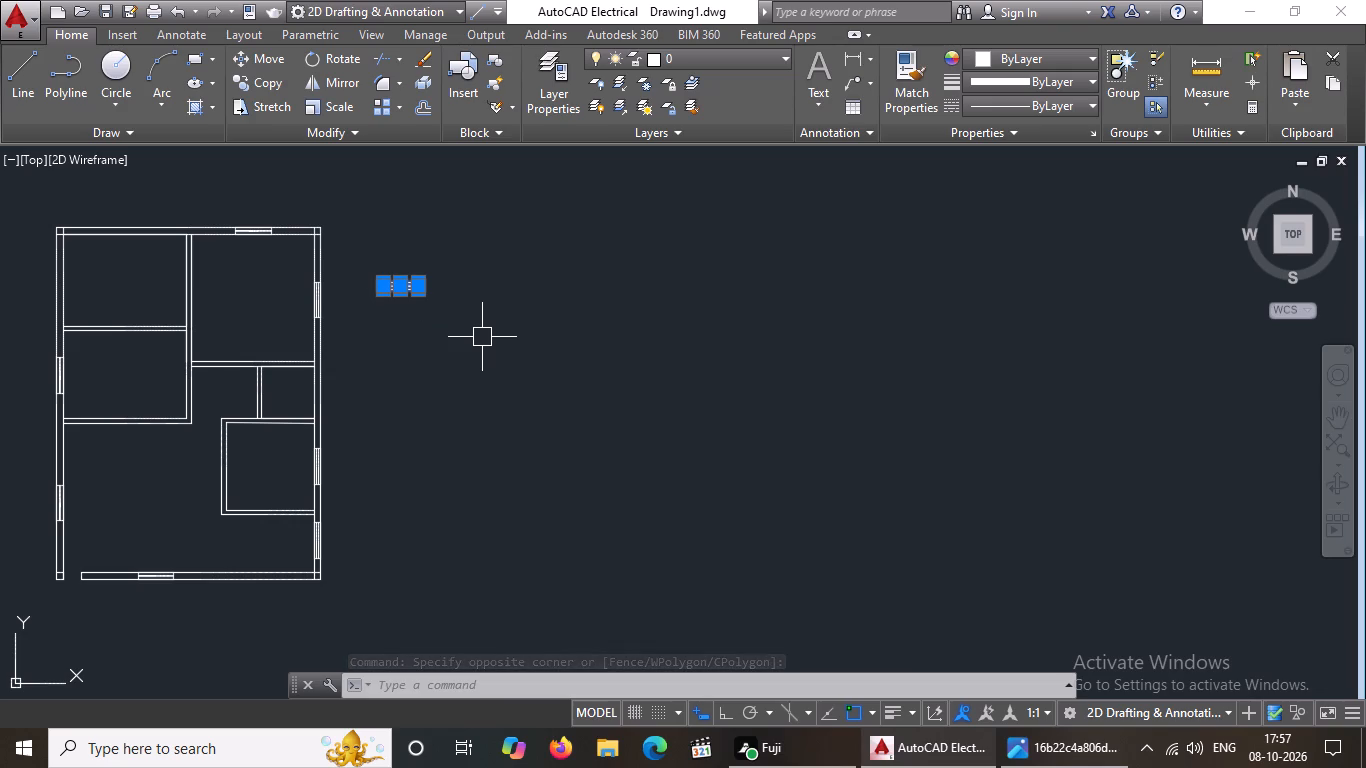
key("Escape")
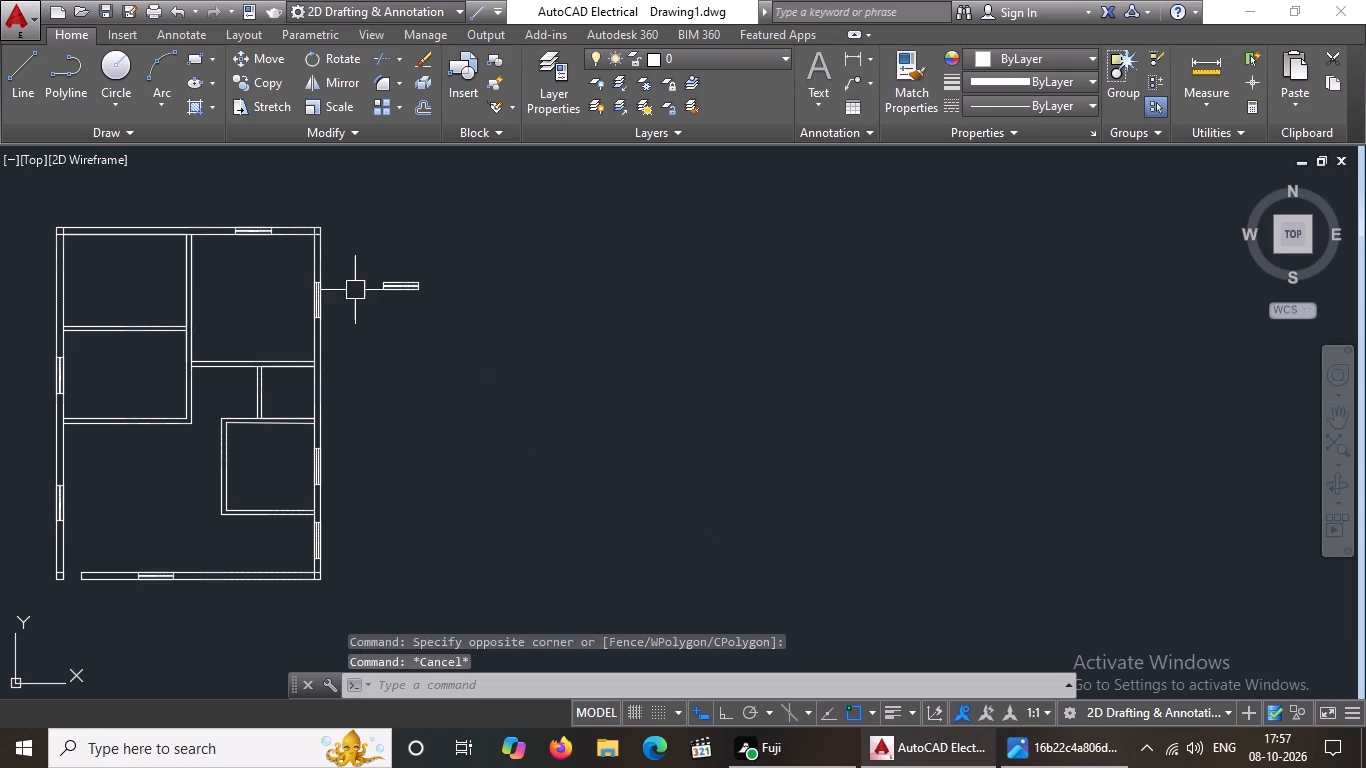
Copy the upper east wall window into the interior of the north-west room.
left_click_drag(270, 275, 295, 280)
left_click(367, 340)
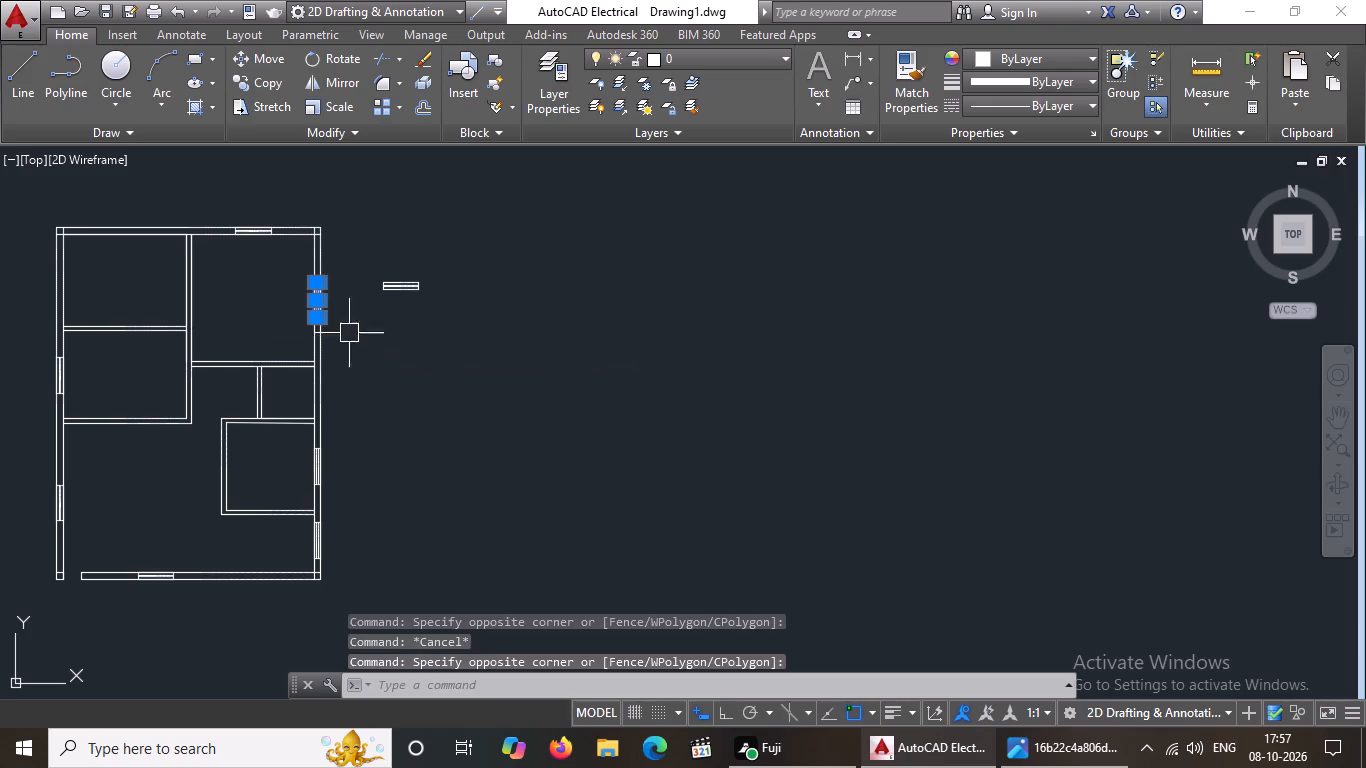
left_click(266, 85)
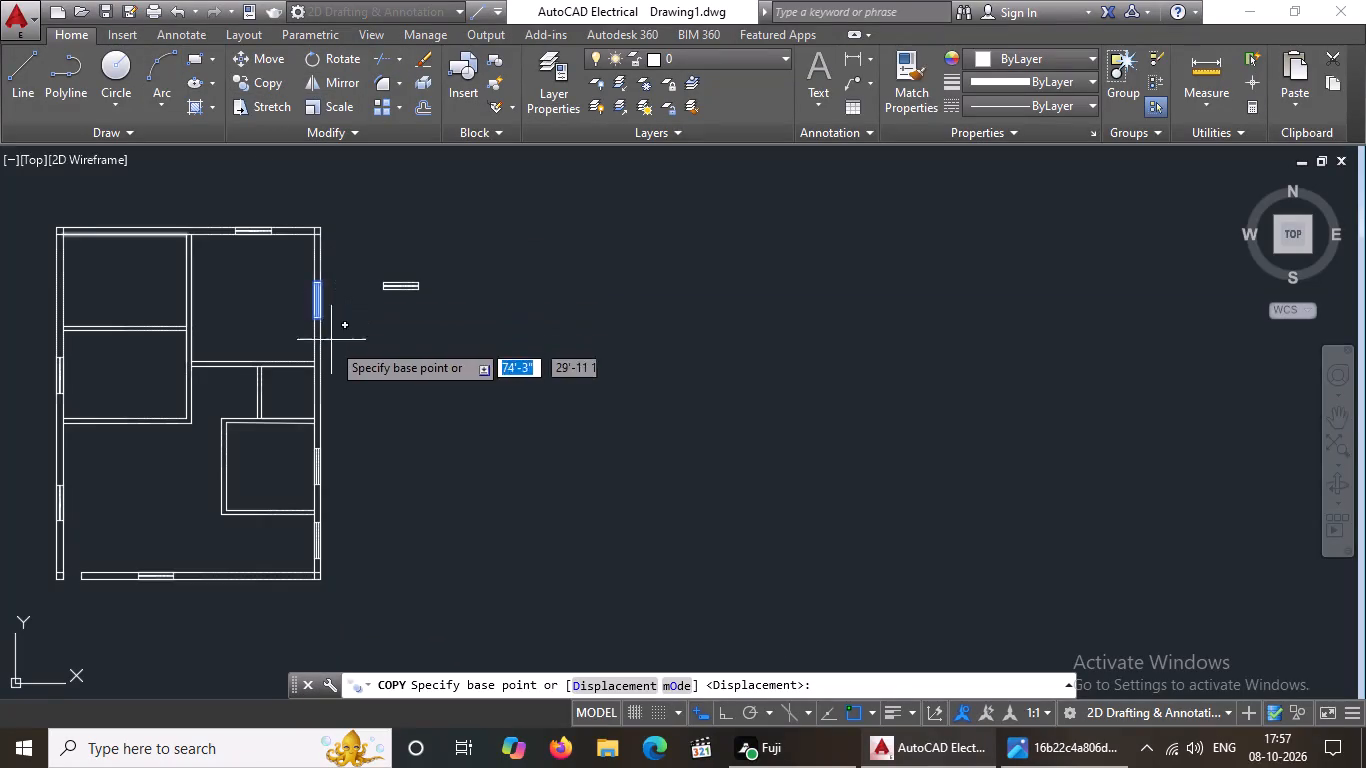
scroll(329, 353, "up", 2)
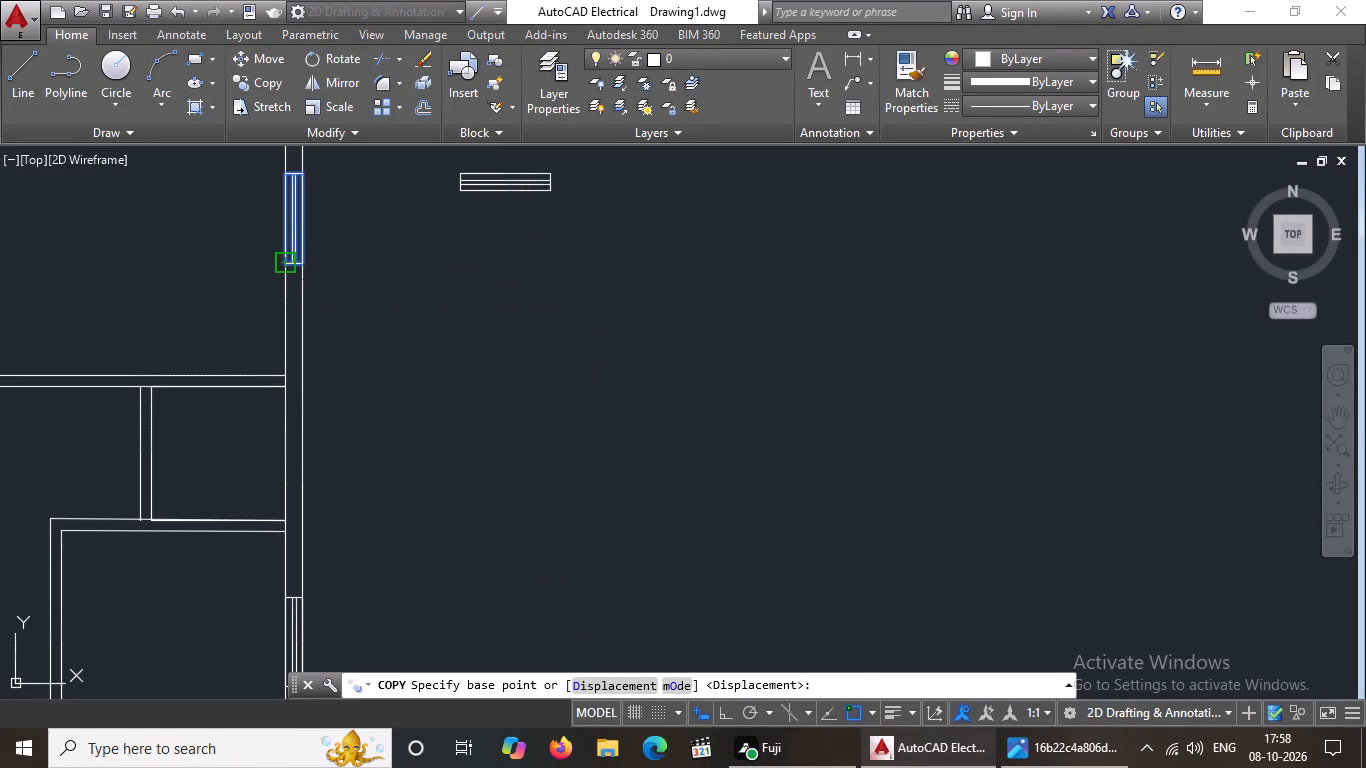
left_click(286, 263)
scroll(182, 299, "down", 3)
scroll(0, 267, "down", 4)
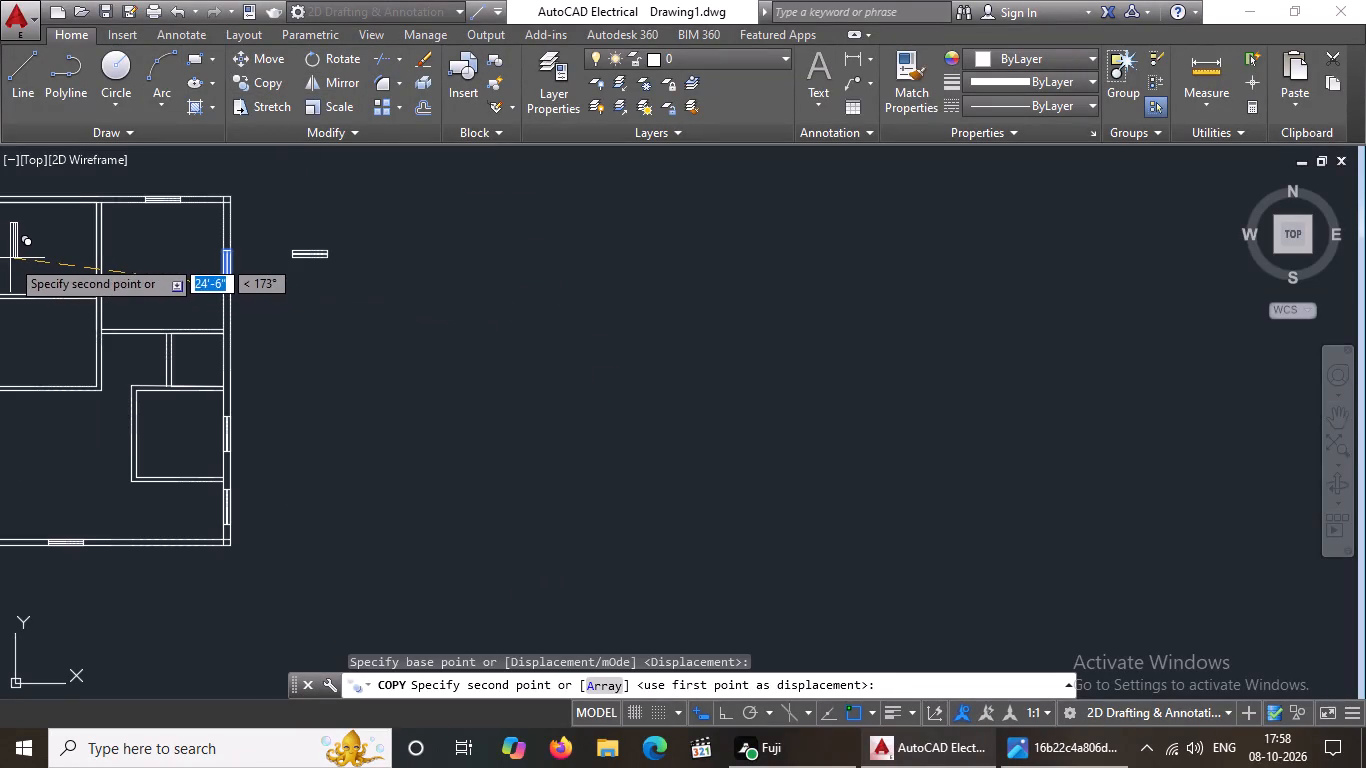
left_click_drag(12, 258, 50, 278)
scroll(51, 276, "down", 4)
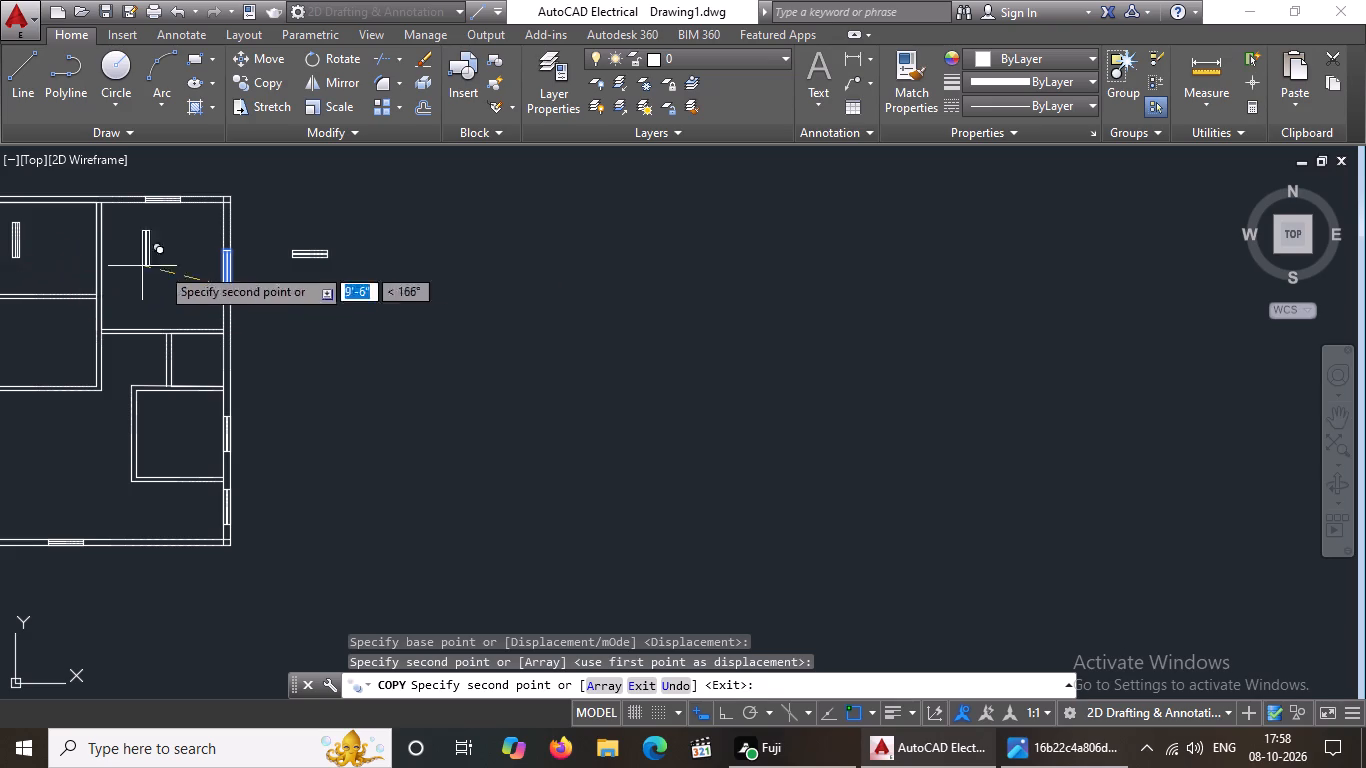
key("Escape")
Move the window copy from inside the north-west room onto the west outer wall beside that room.
scroll(269, 334, "up", 1)
middle_click_drag(269, 334, 741, 434)
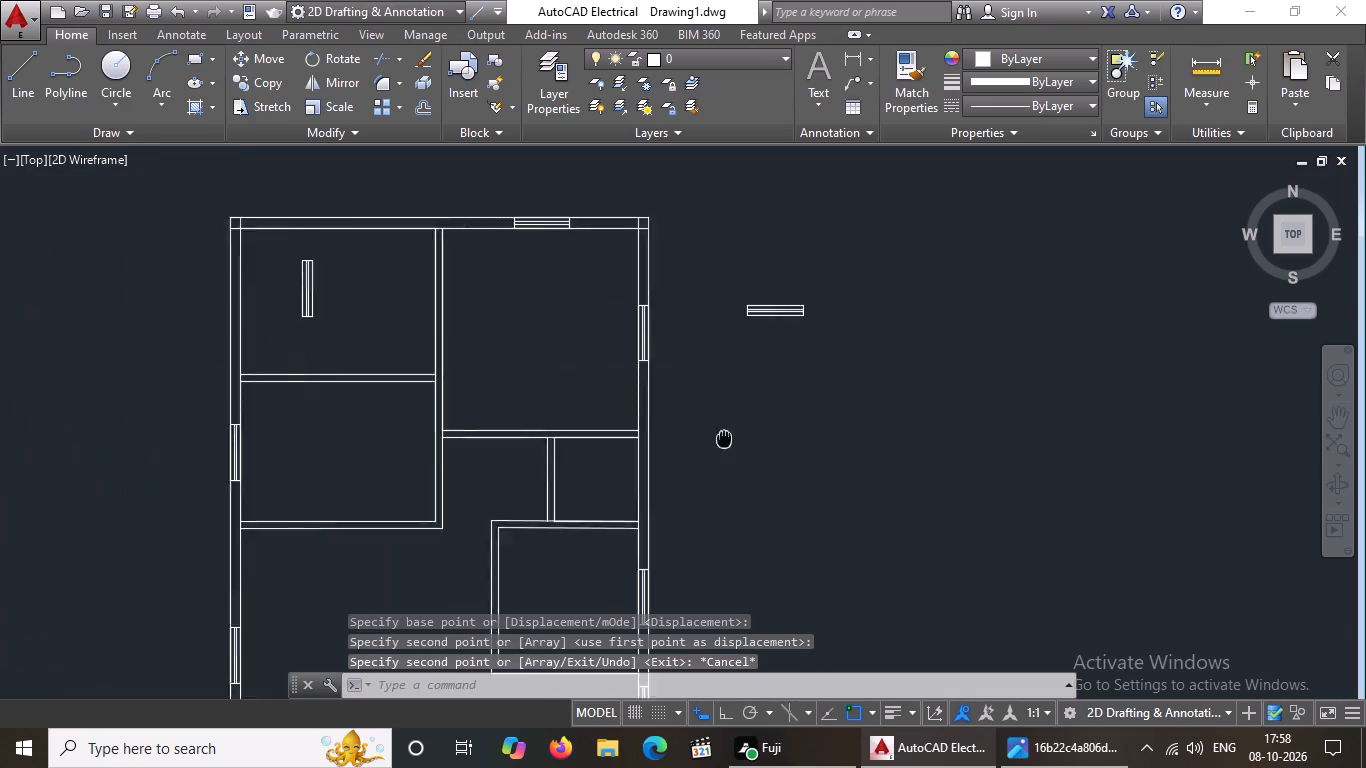
middle_click_drag(741, 434, 817, 414)
left_click_drag(389, 225, 416, 261)
left_click(458, 322)
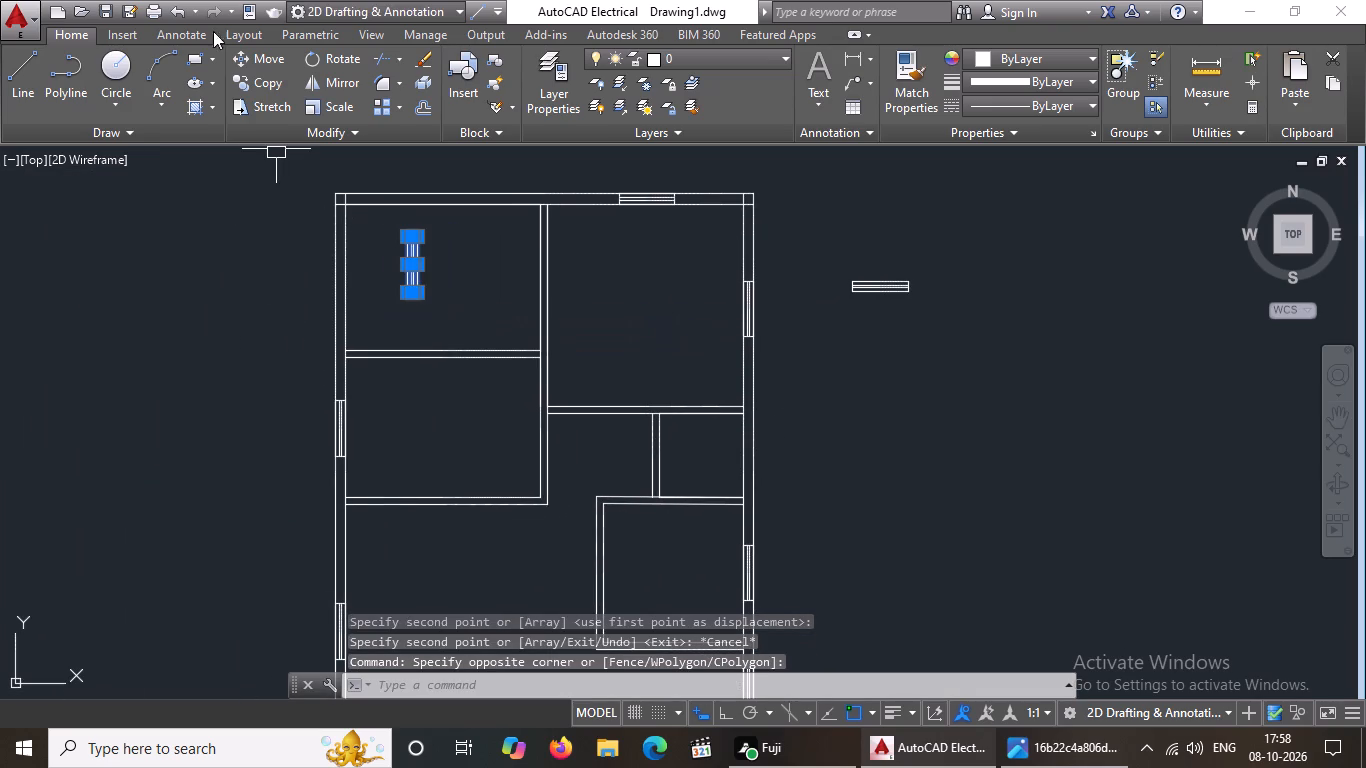
left_click(276, 53)
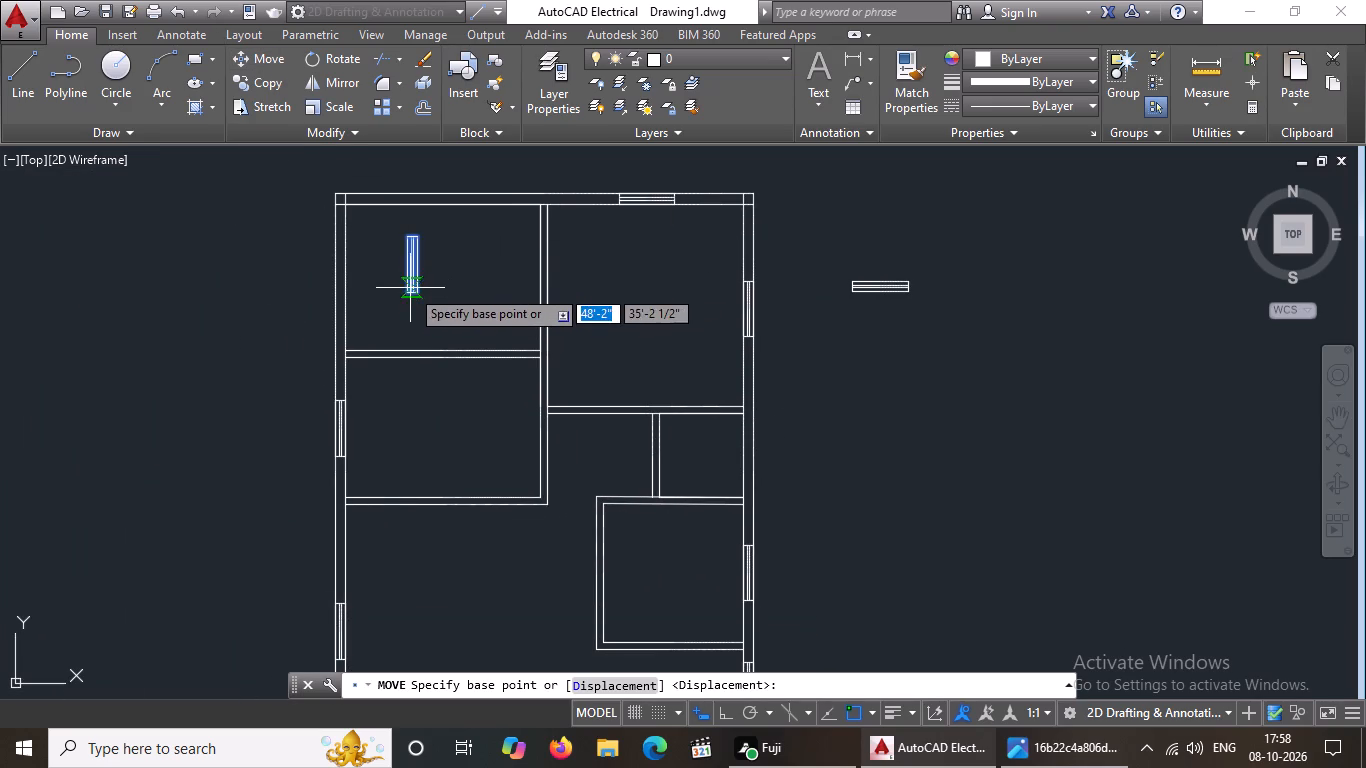
left_click(405, 295)
scroll(339, 319, "up", 3)
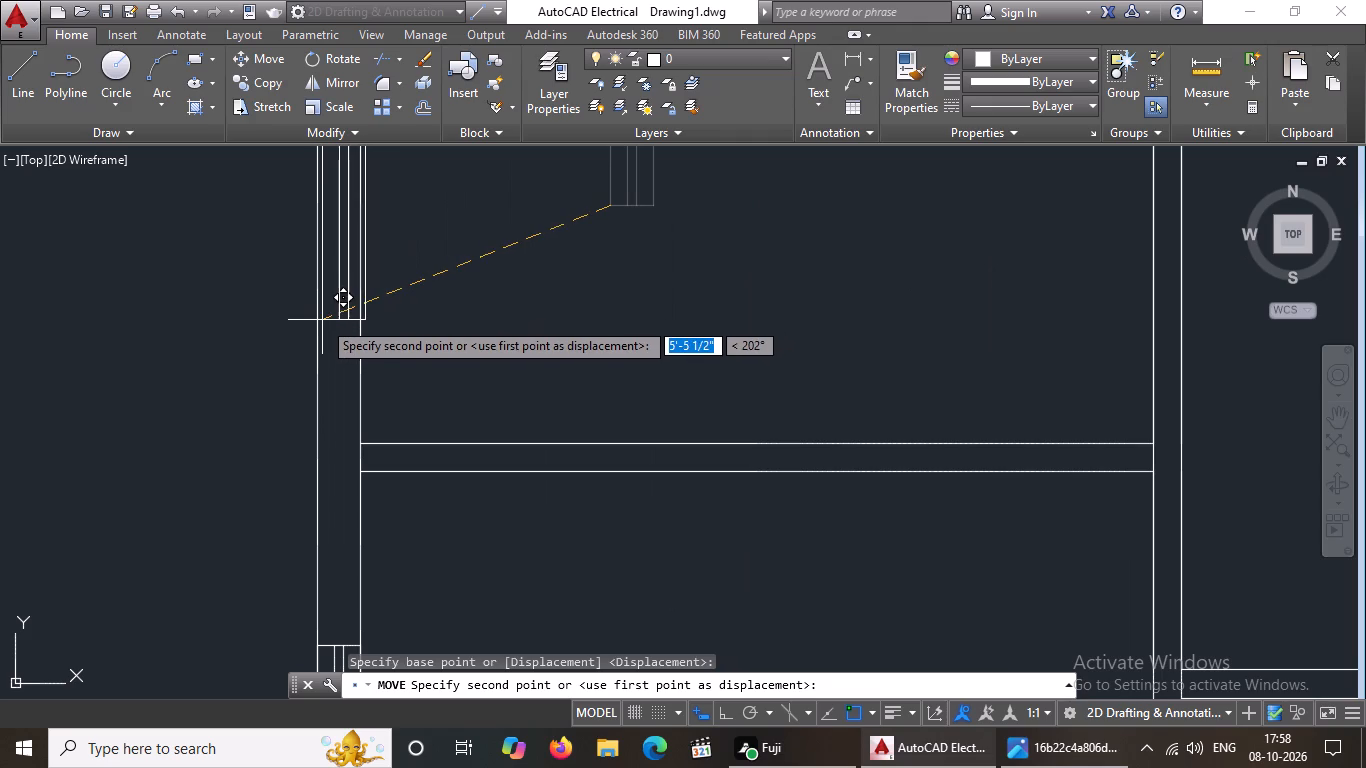
scroll(324, 315, "down", 3)
scroll(323, 314, "up", 1)
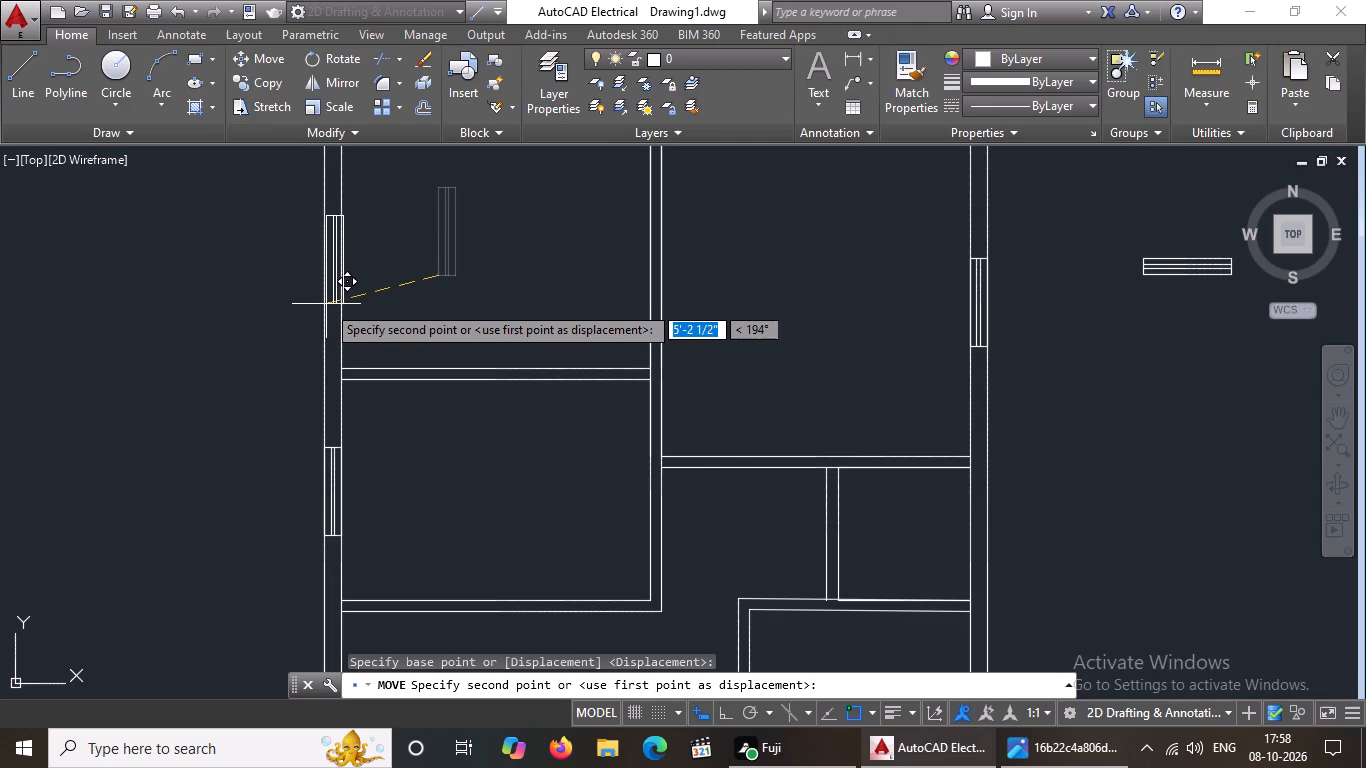
left_click(324, 302)
scroll(512, 309, "down", 3)
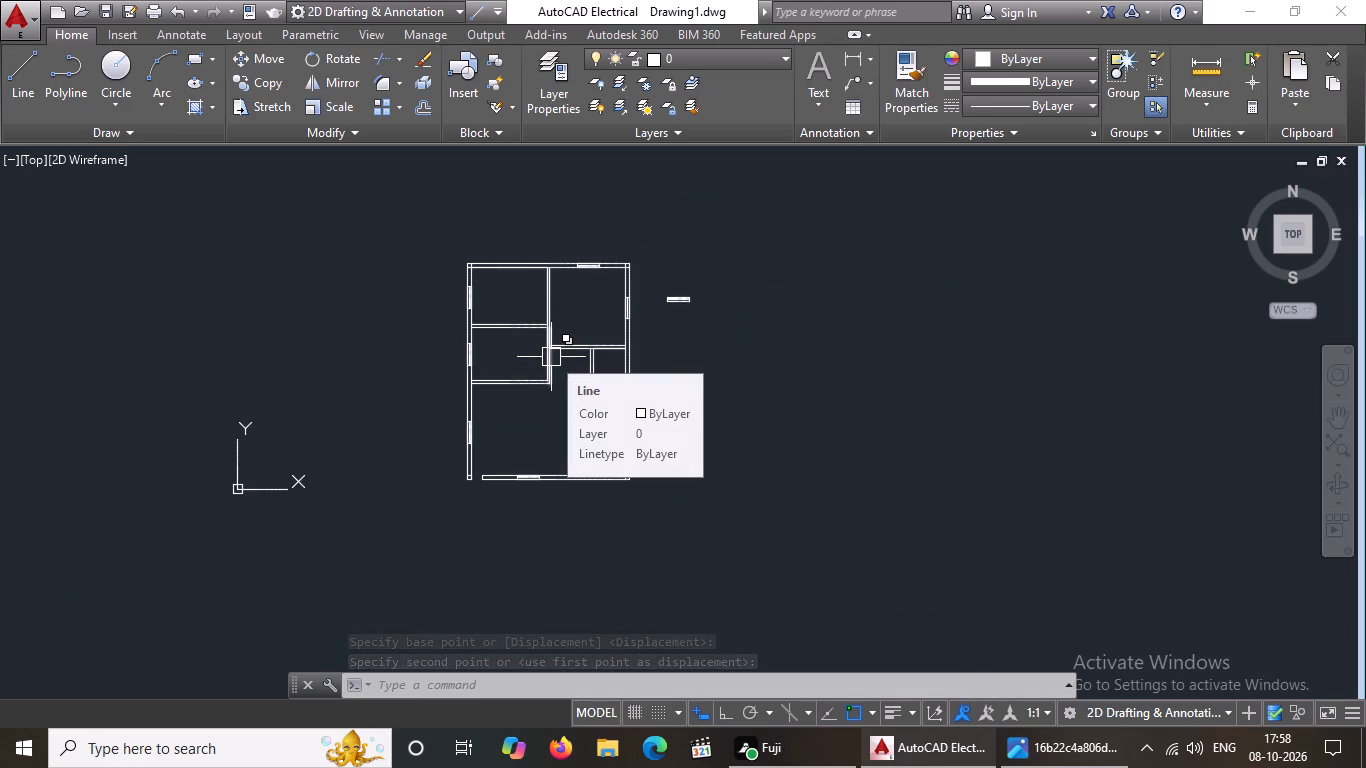
key("Escape")
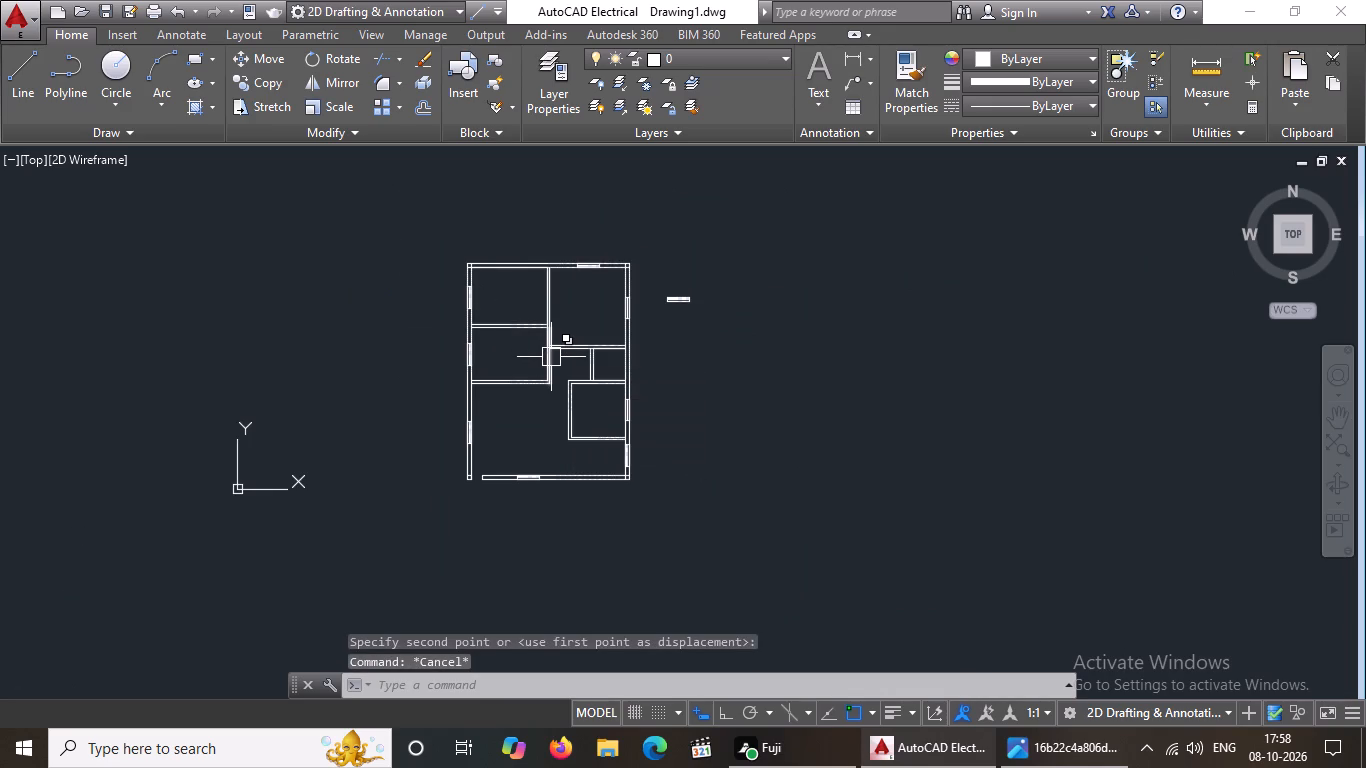
Trim the overlapping inner wall lines inside the north-west corner of the outer walls.
type("tr")
key("space")
key("space")
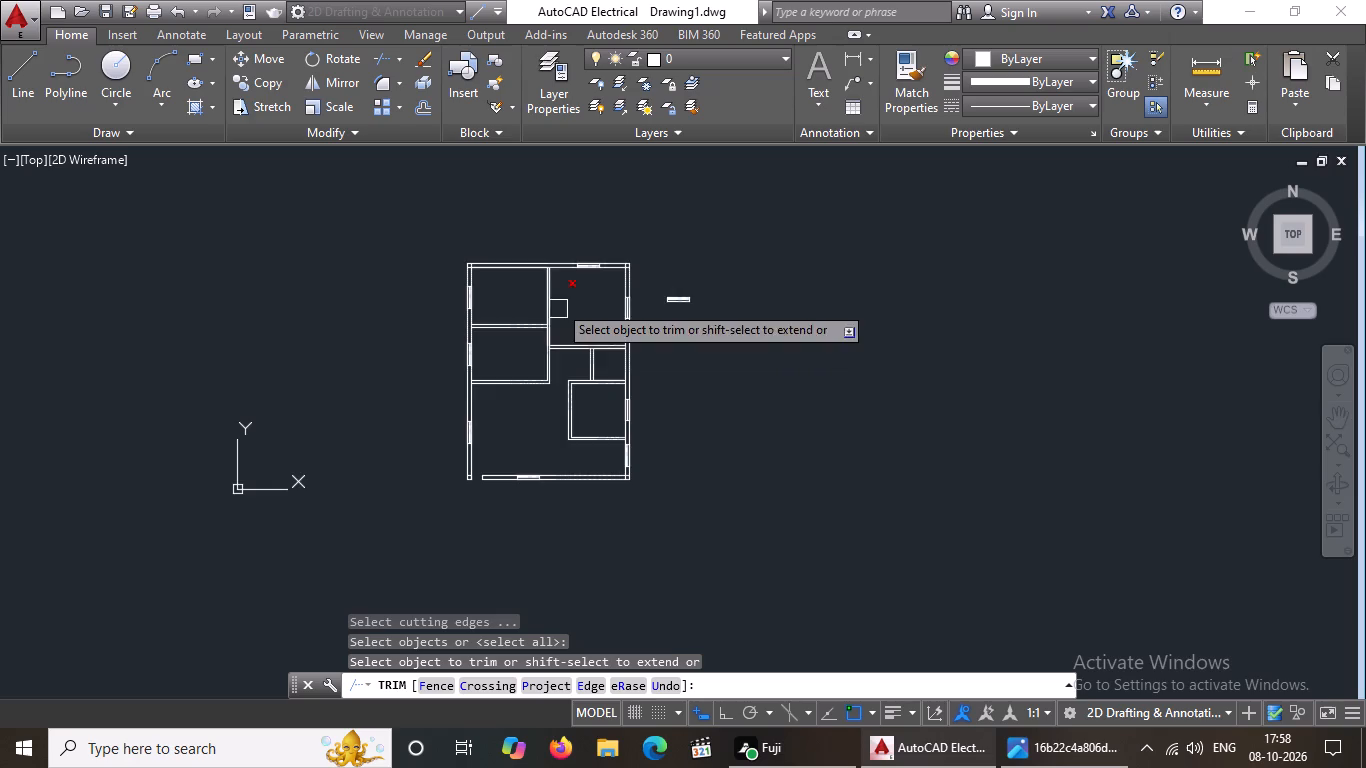
scroll(542, 255, "up", 4)
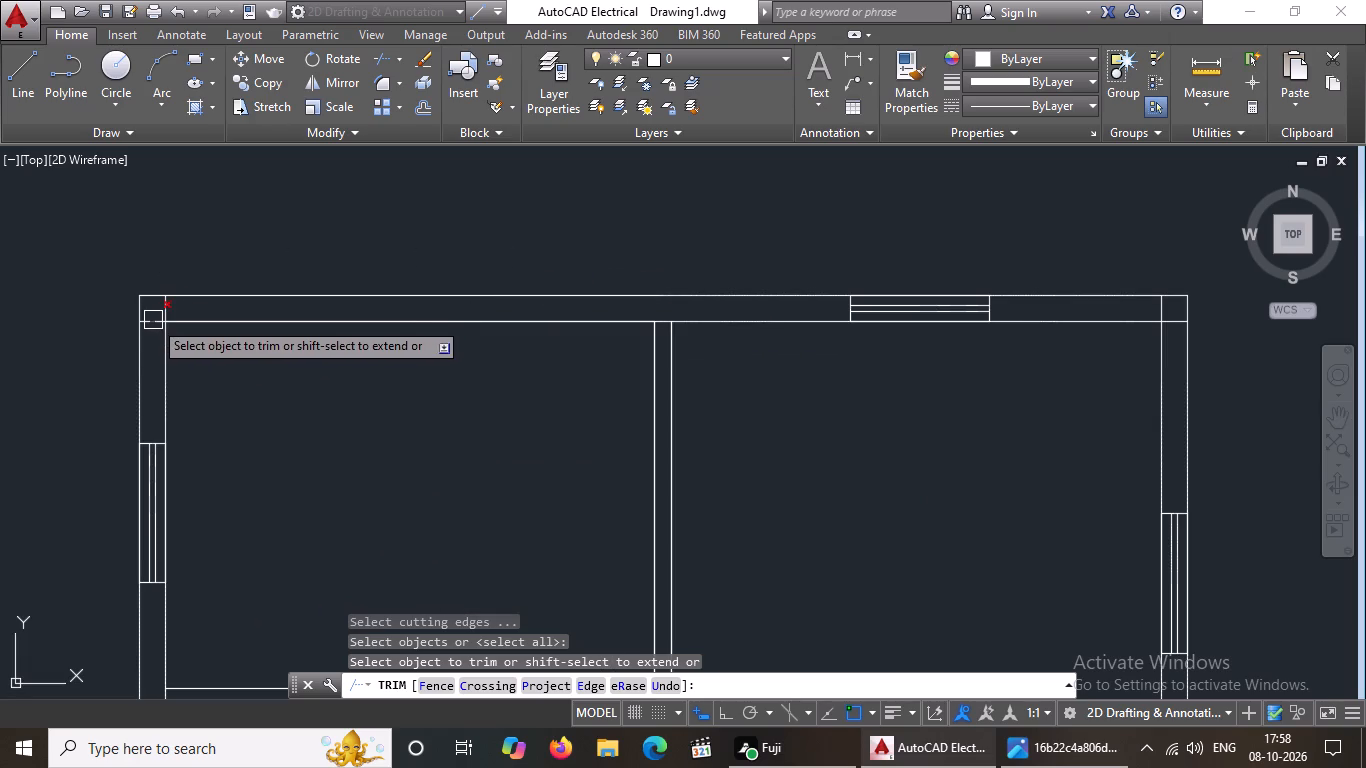
scroll(163, 313, "up", 1)
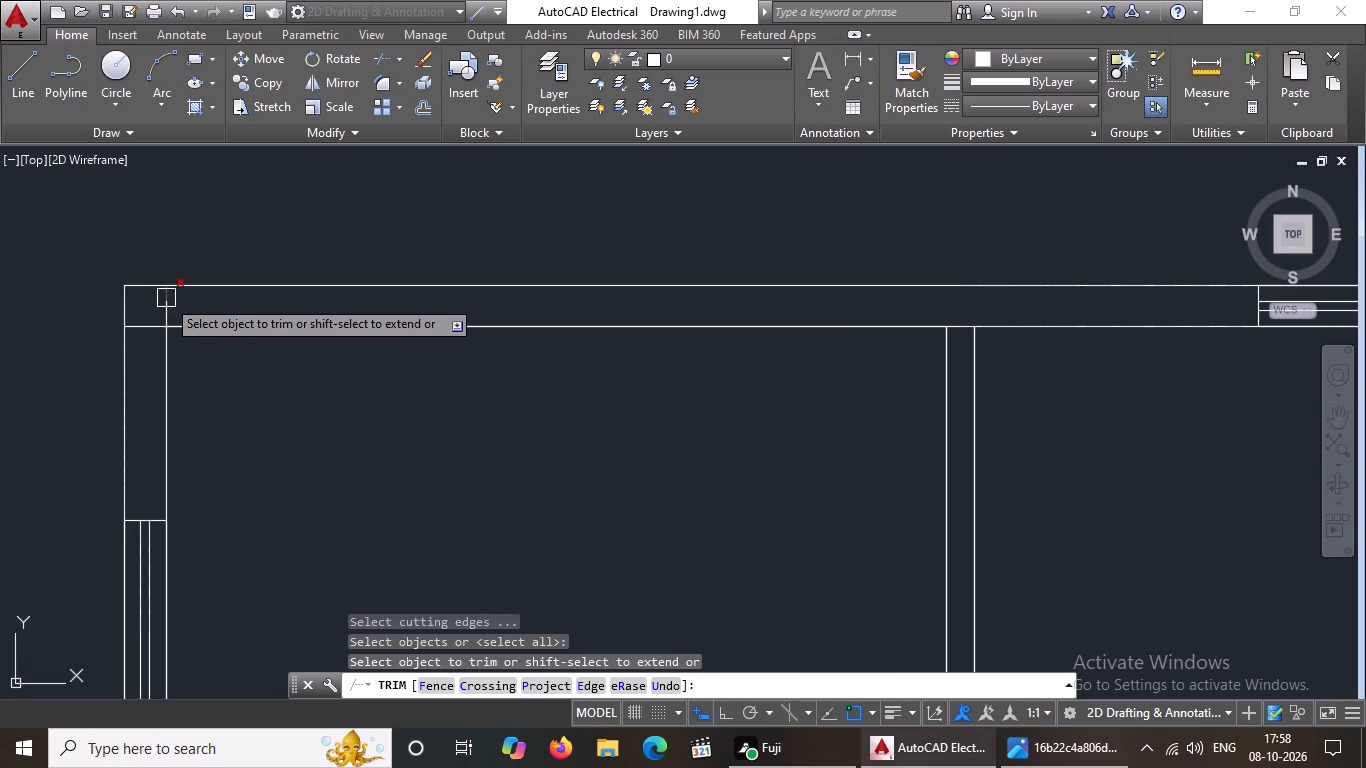
left_click(154, 327)
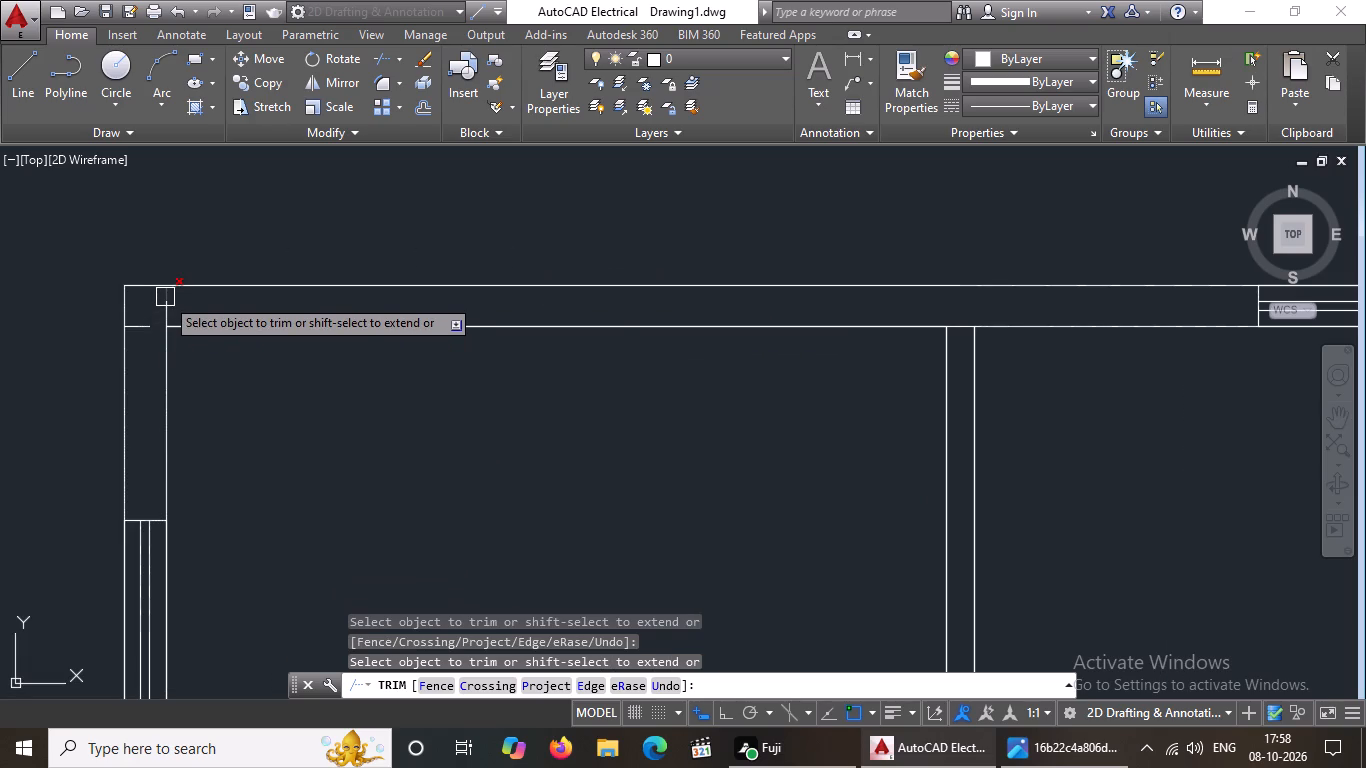
left_click(165, 295)
scroll(169, 322, "down", 3)
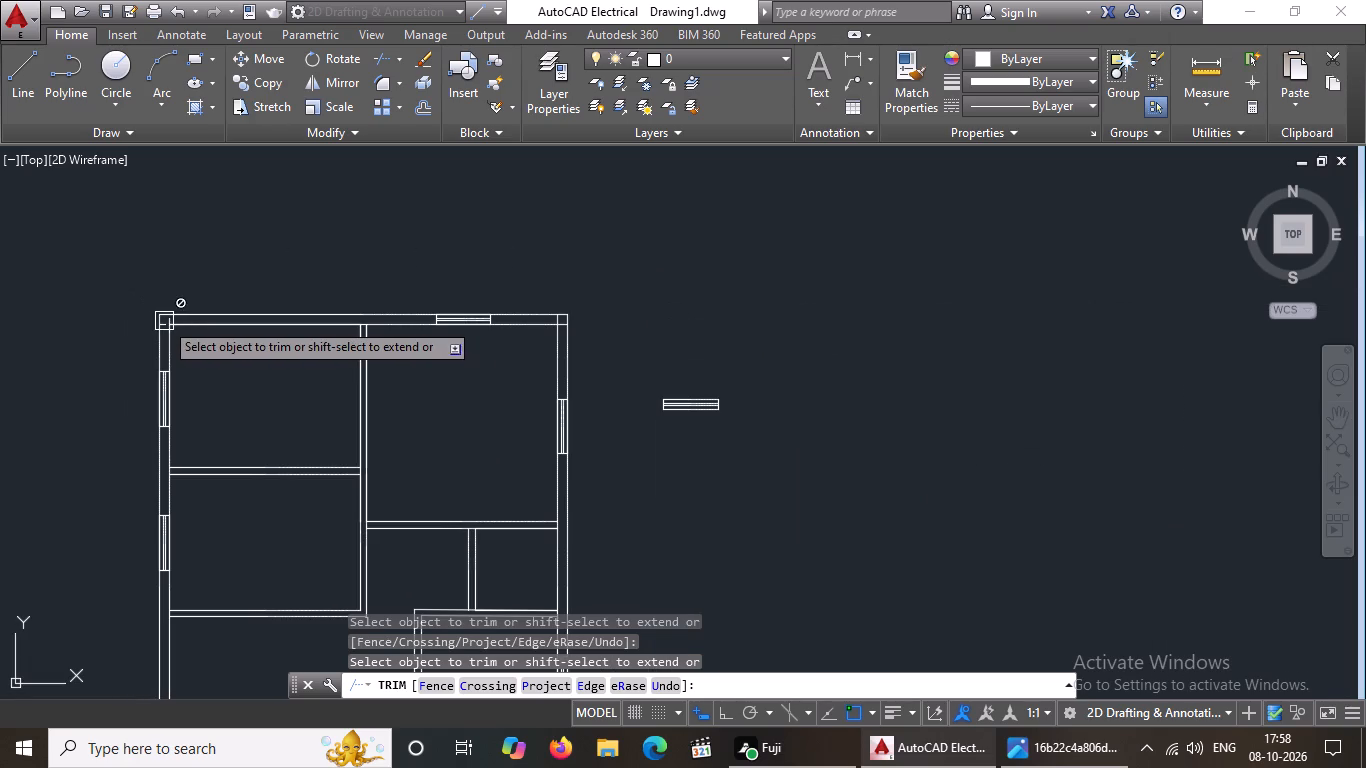
Trim the overlapping inner wall lines inside the north-east corner of the outer walls.
scroll(440, 357, "up", 3)
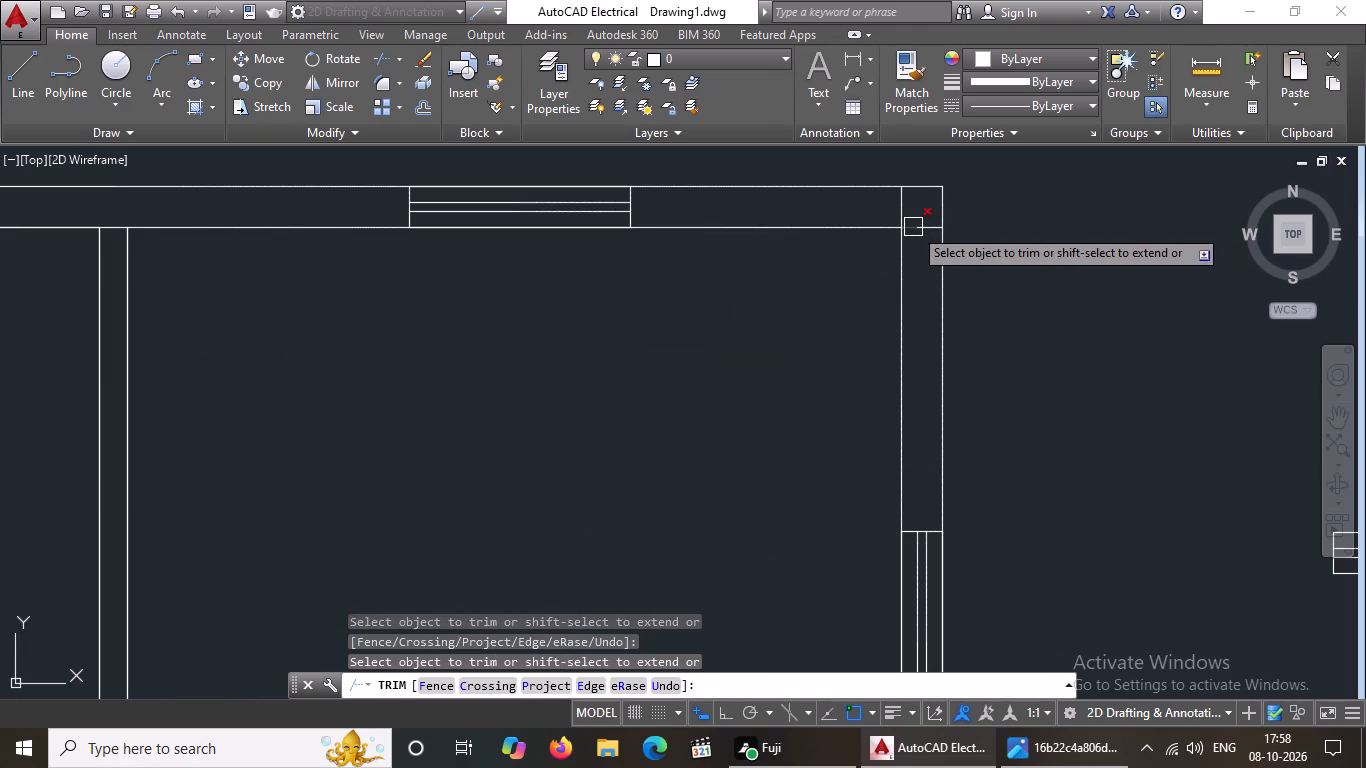
left_click(913, 227)
left_click(905, 216)
left_click(905, 198)
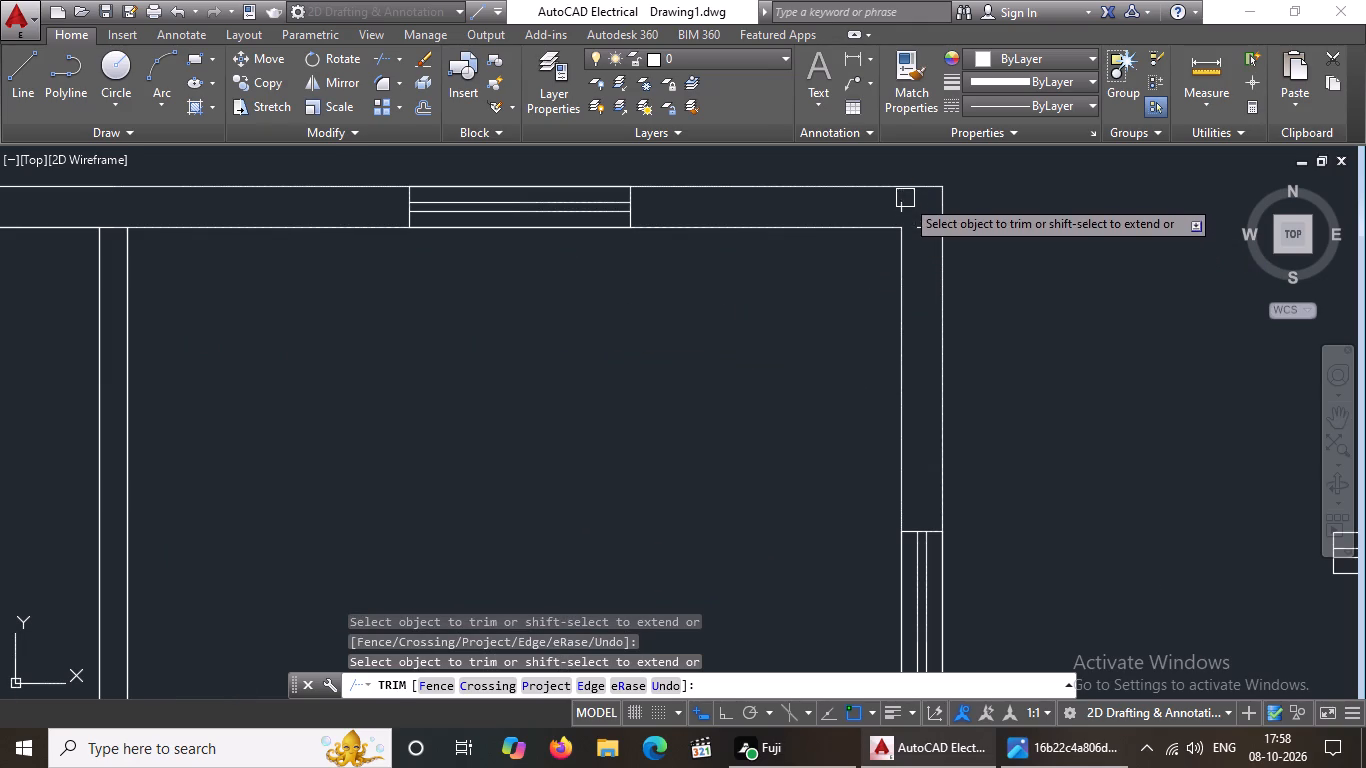
left_click(934, 228)
Trim the remaining inner line ends that overrun within the north-west wall corner.
scroll(919, 233, "down", 4)
scroll(699, 229, "up", 3)
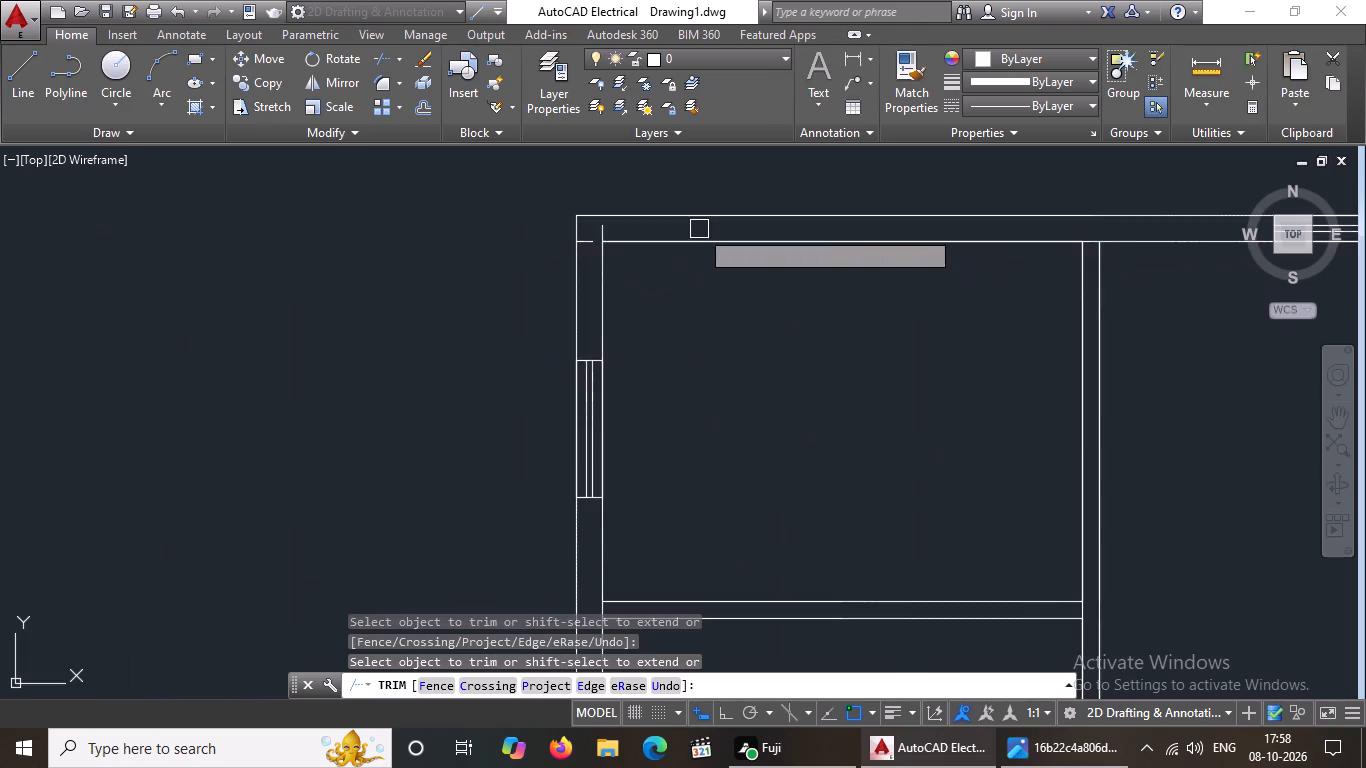
scroll(664, 235, "up", 2)
left_click(453, 254)
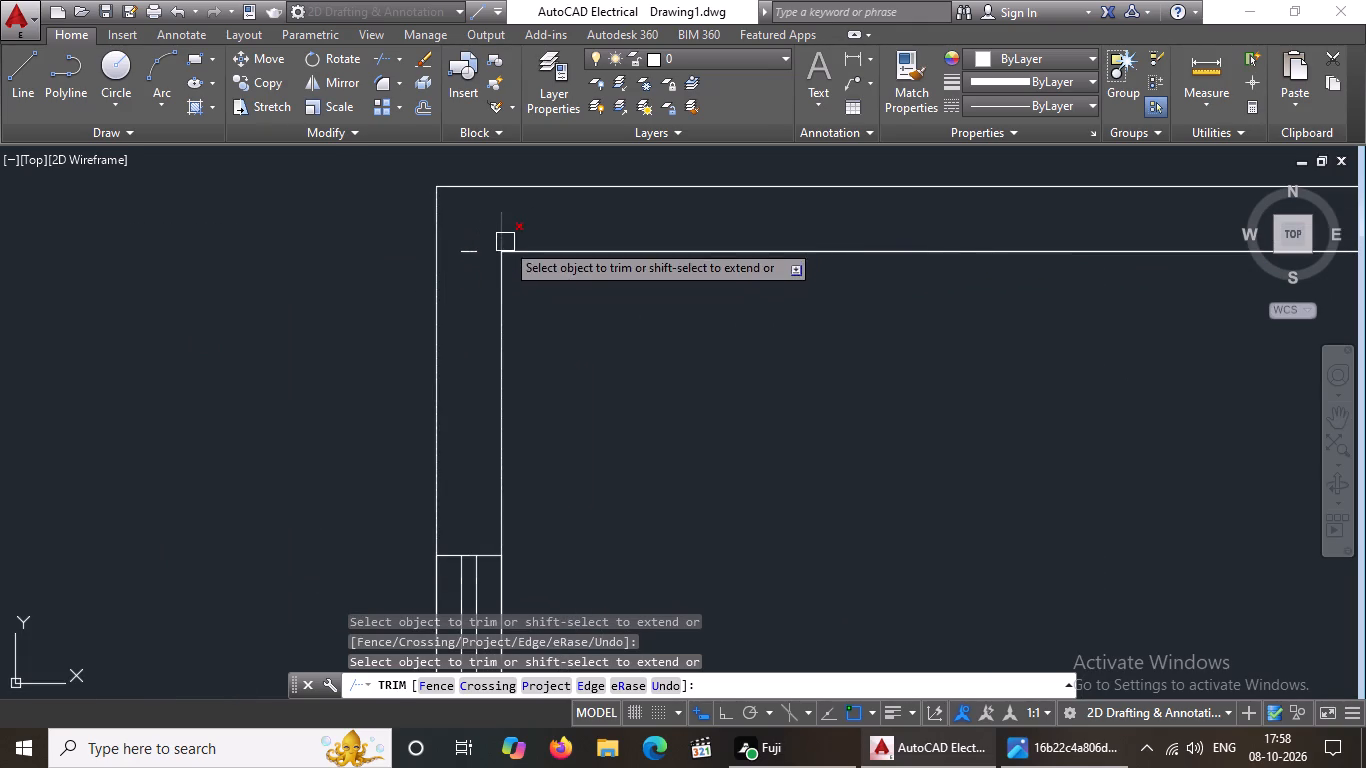
left_click(504, 240)
key("Escape")
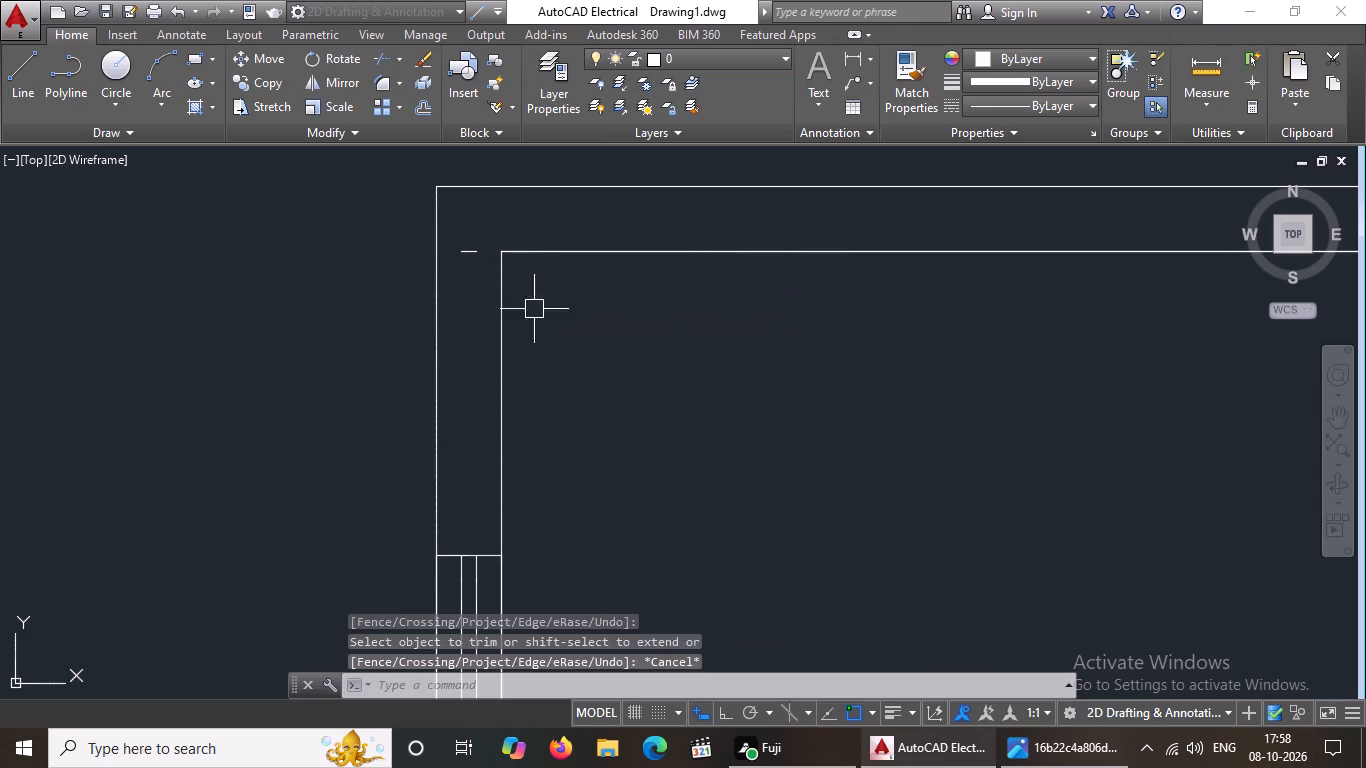
Delete the leftover short line pieces inside the north-west and north-east wall corners.
left_click(468, 249)
scroll(600, 244, "down", 4)
scroll(974, 248, "up", 3)
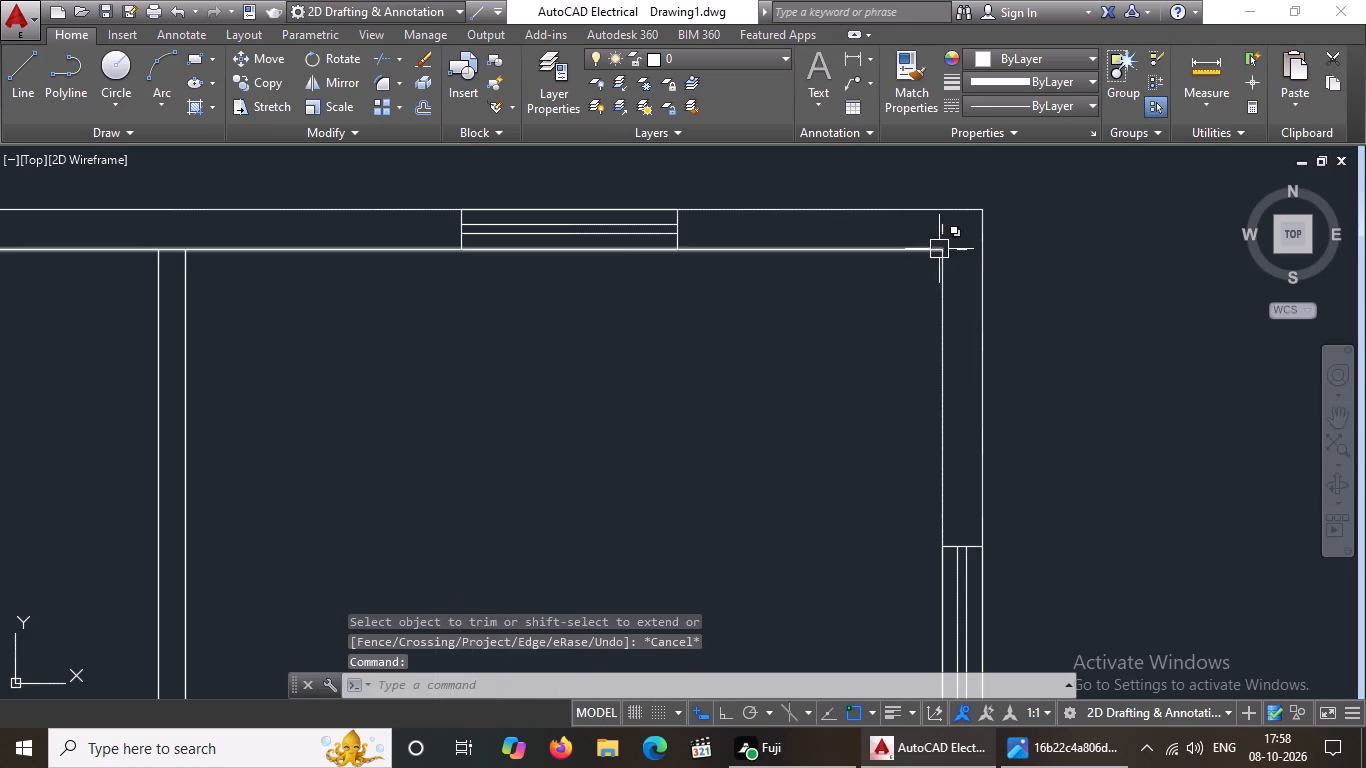
left_click(968, 247)
left_click(950, 227)
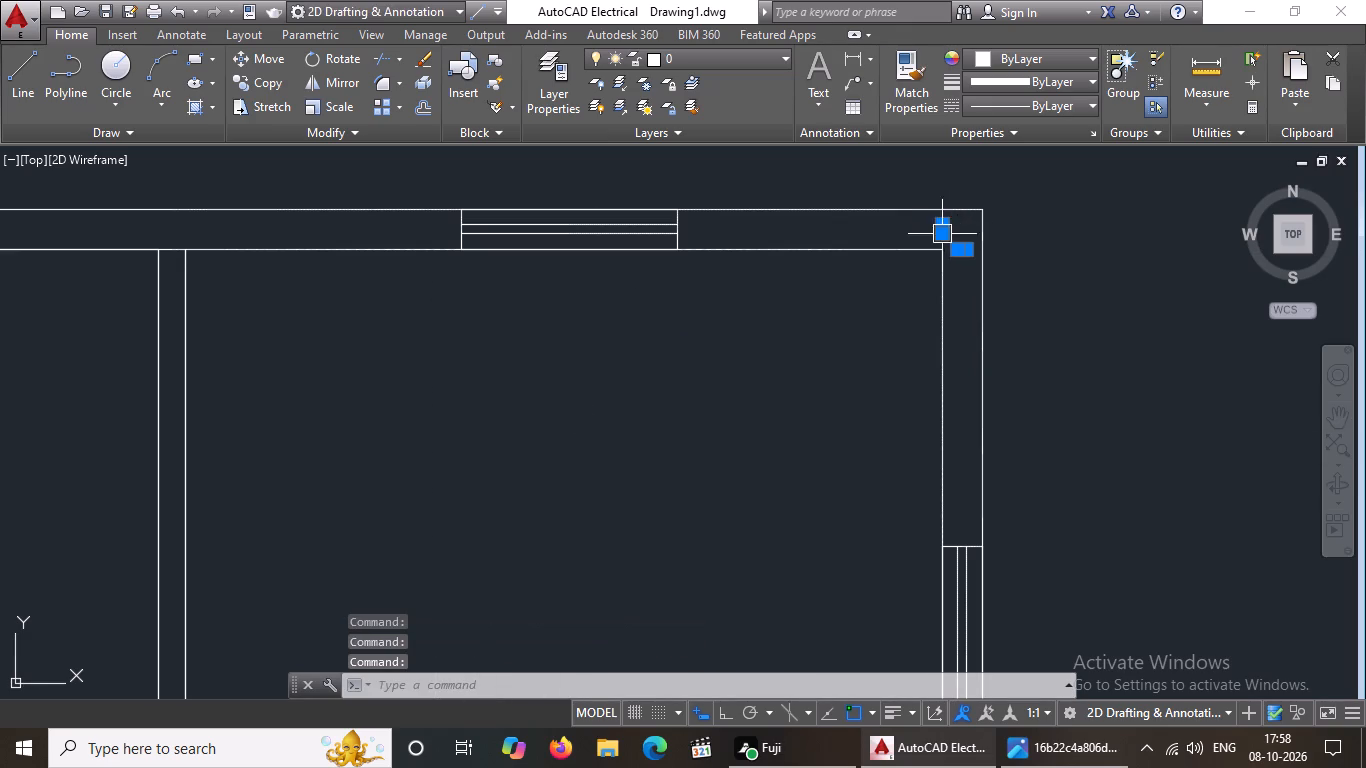
key("Delete")
Erase the spare window symbol lying outside the plan, east of the outer wall.
scroll(853, 277, "down", 3)
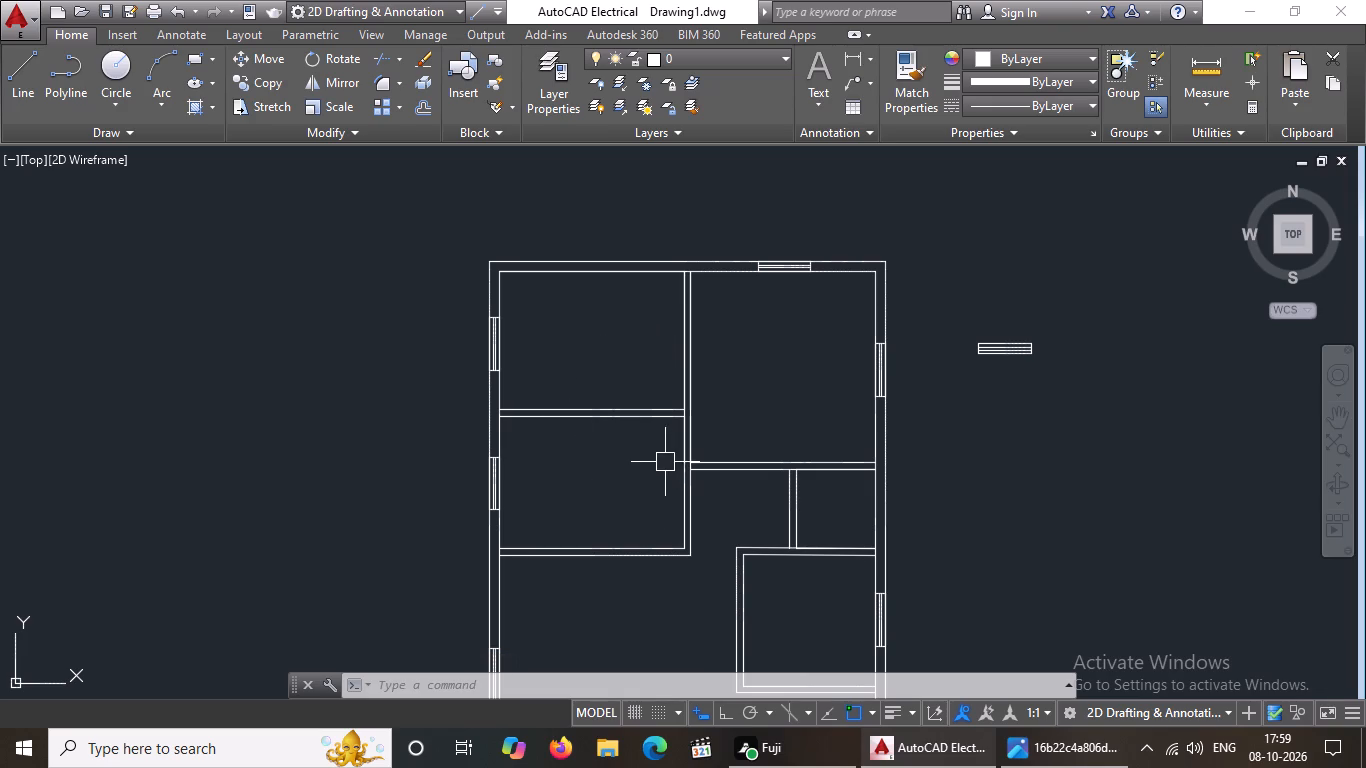
scroll(725, 353, "up", 1)
scroll(1160, 353, "down", 2)
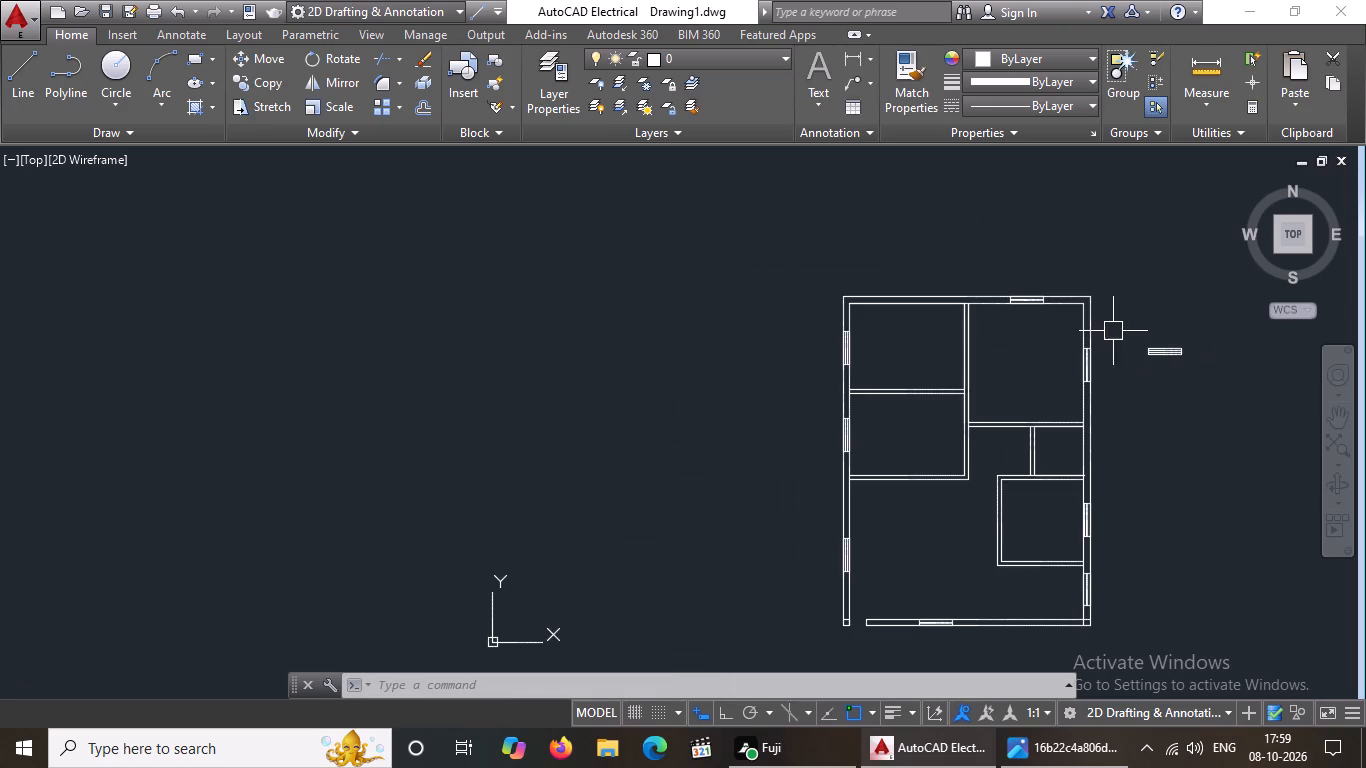
left_click_drag(1125, 313, 1152, 343)
left_click(1234, 396)
key("Delete")
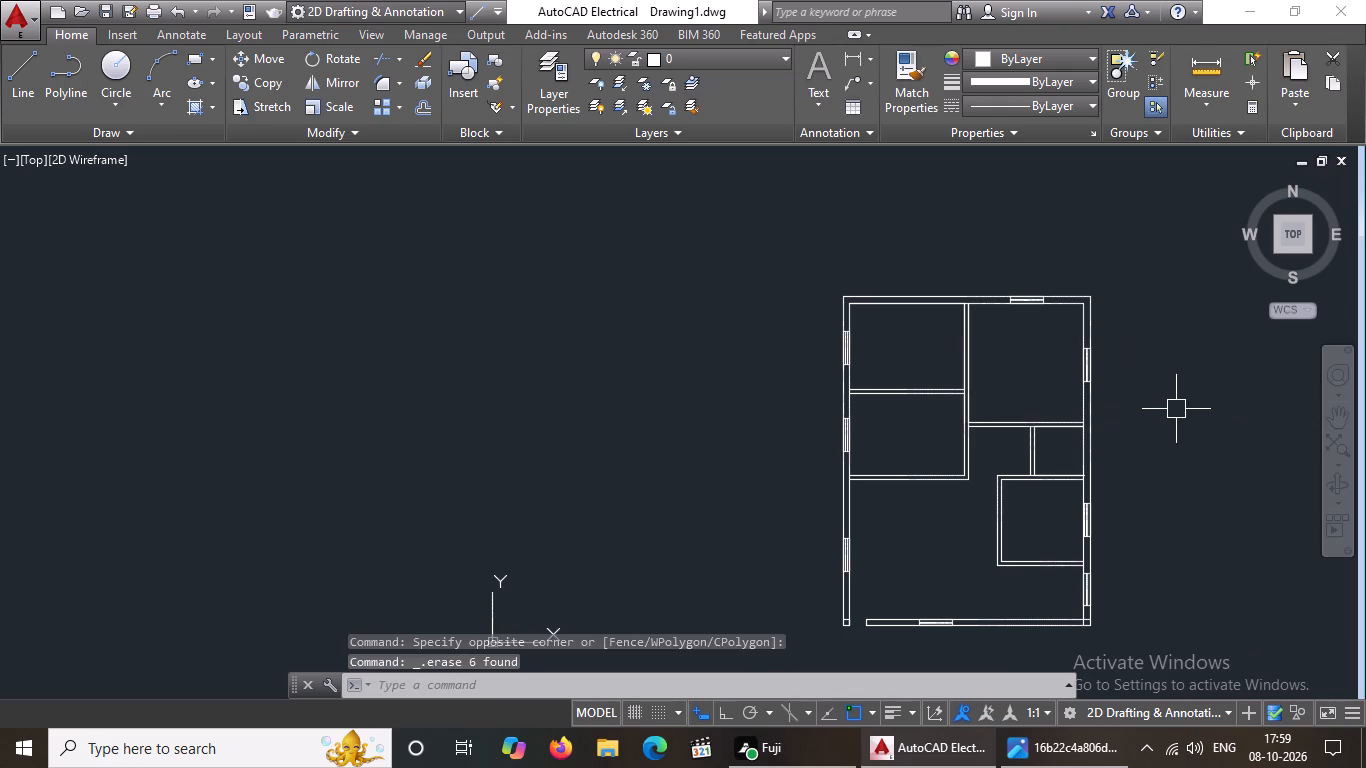
Insert the "Range-Oven - 30 in top" block from DesignCenter's Kitchens.dwg into the empty space west of the plan.
type("dc")
key("space")
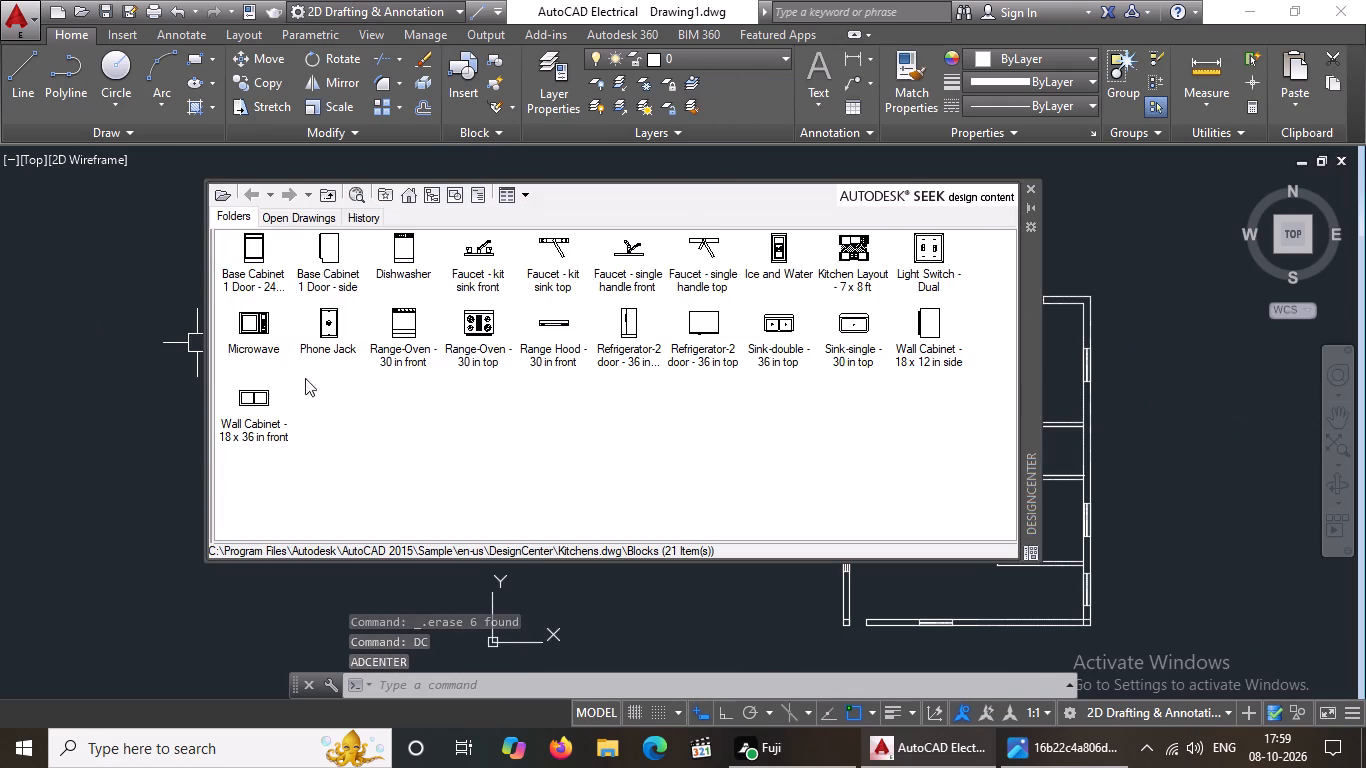
left_click(400, 196)
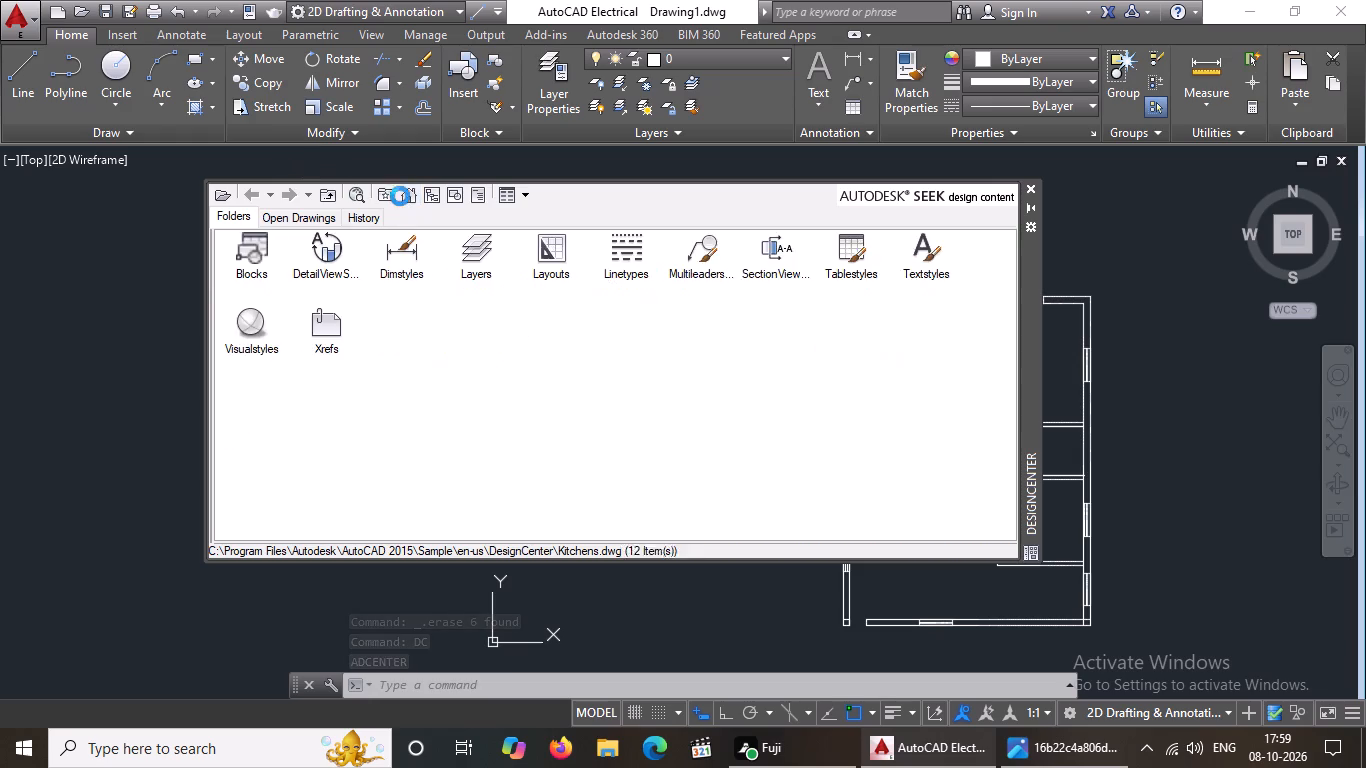
double_click(403, 267)
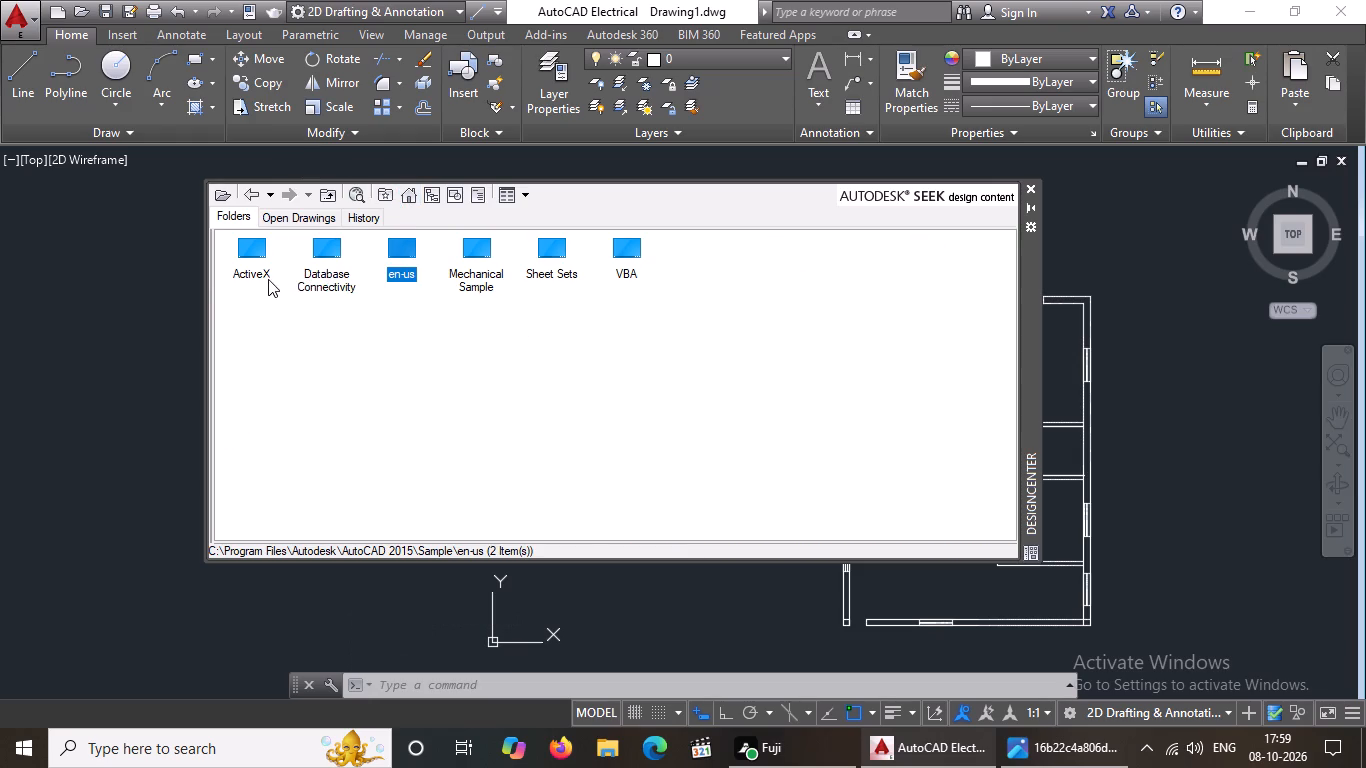
double_click(268, 279)
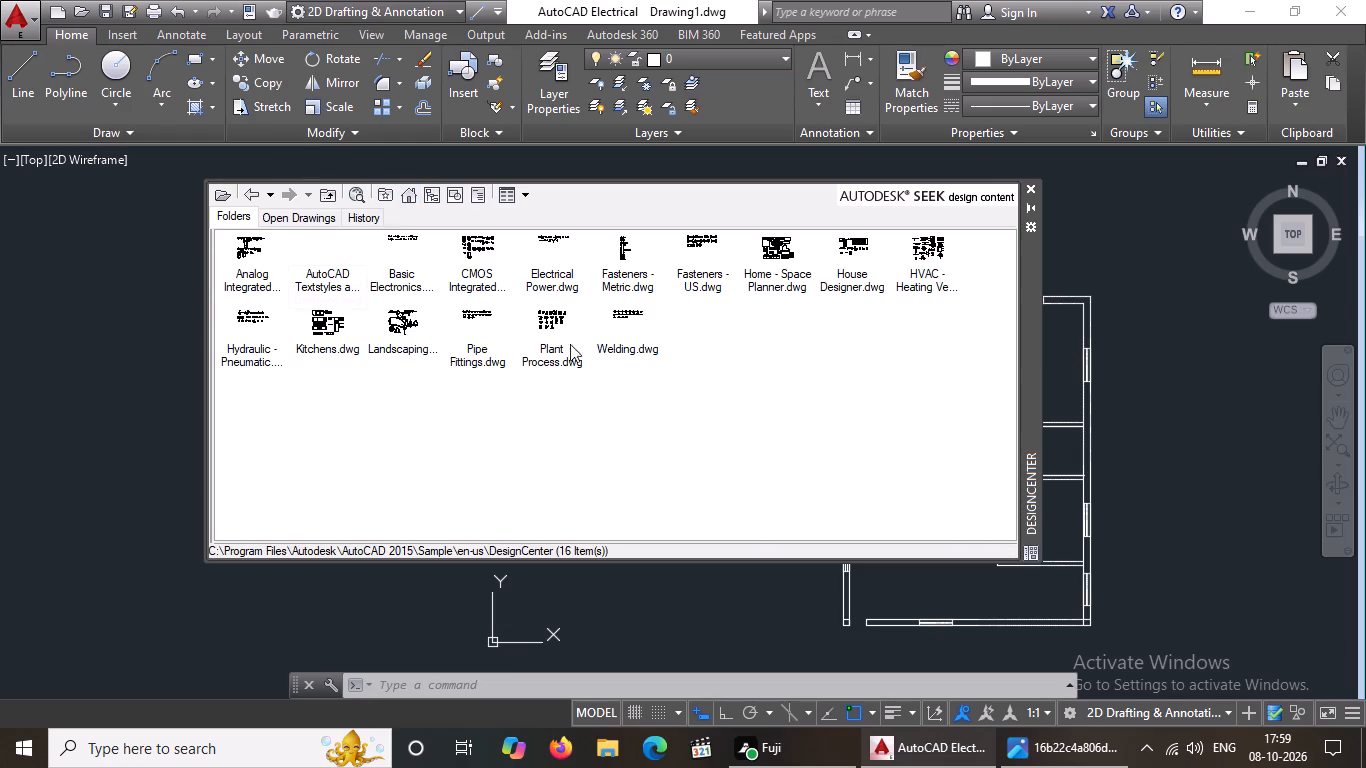
double_click(345, 340)
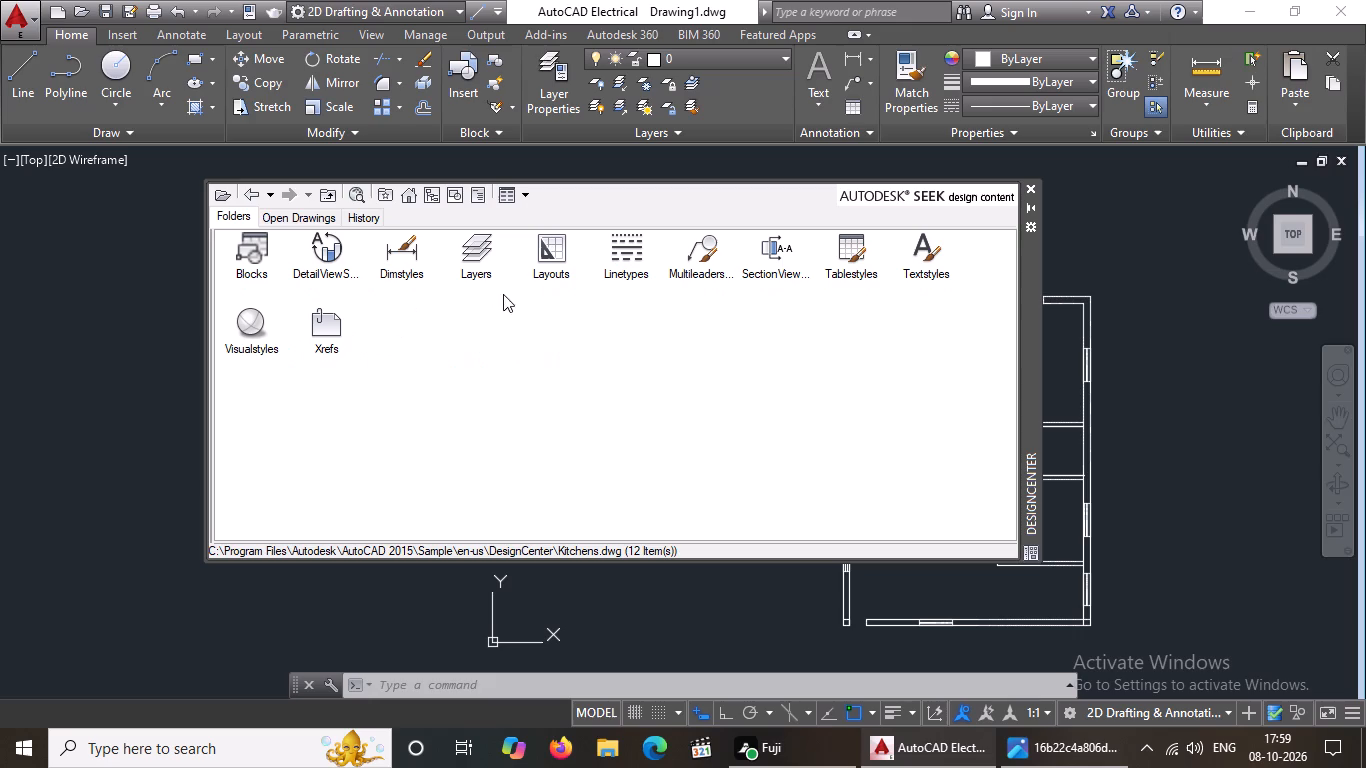
double_click(256, 256)
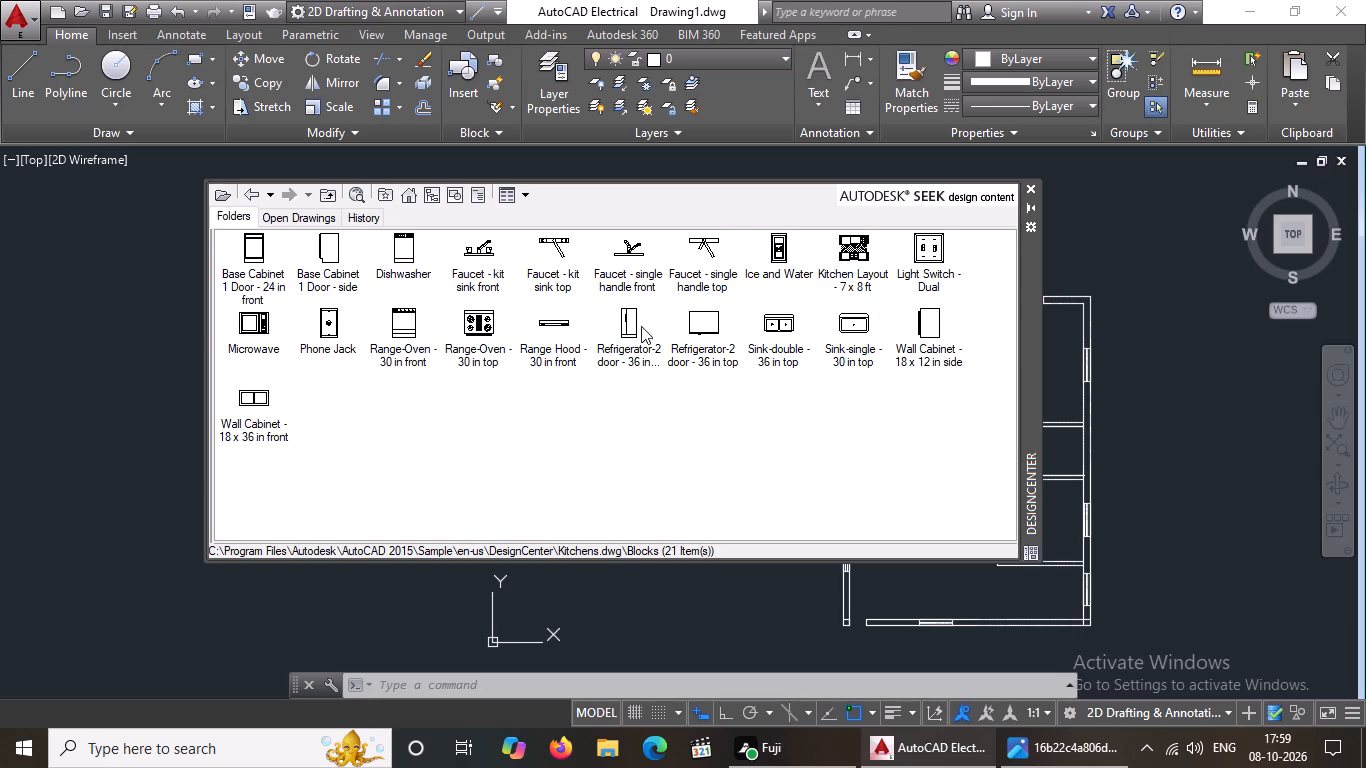
double_click(477, 332)
left_click(708, 495)
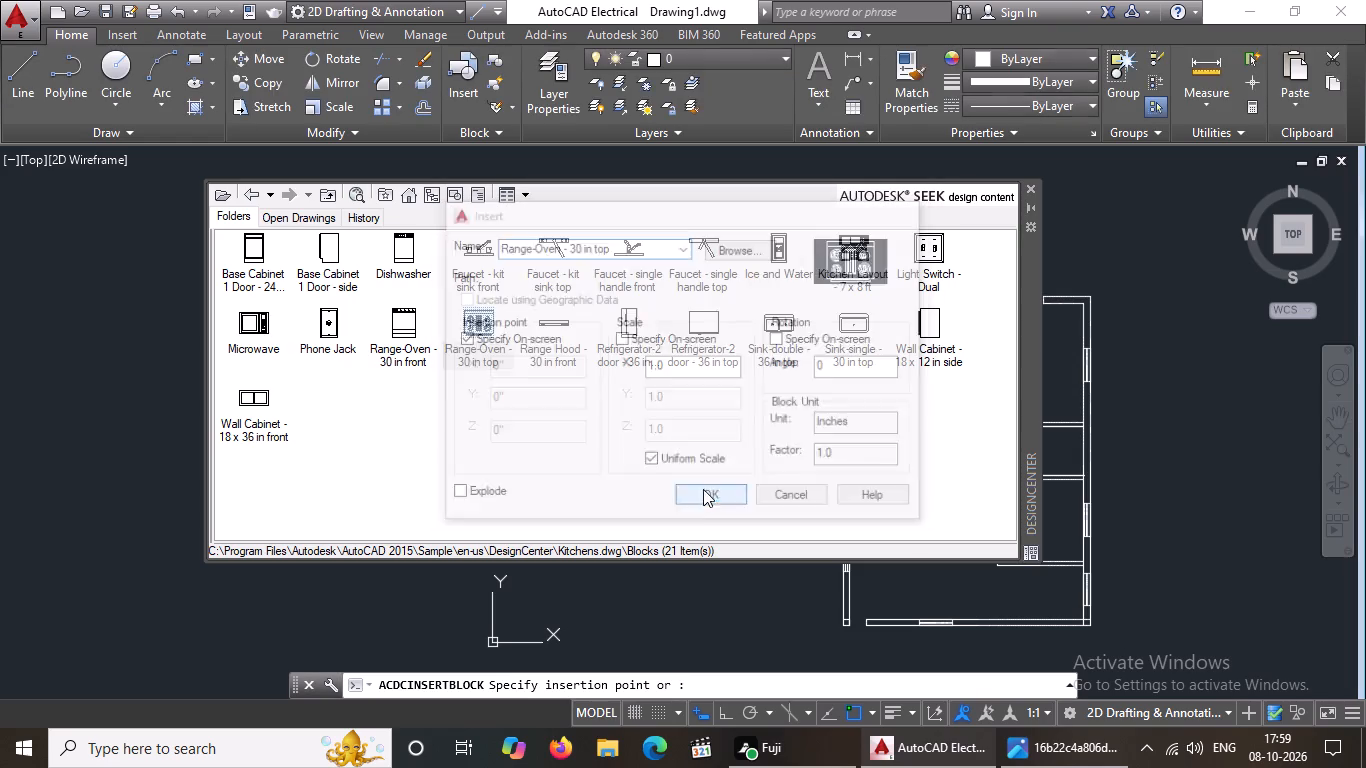
left_click(1025, 189)
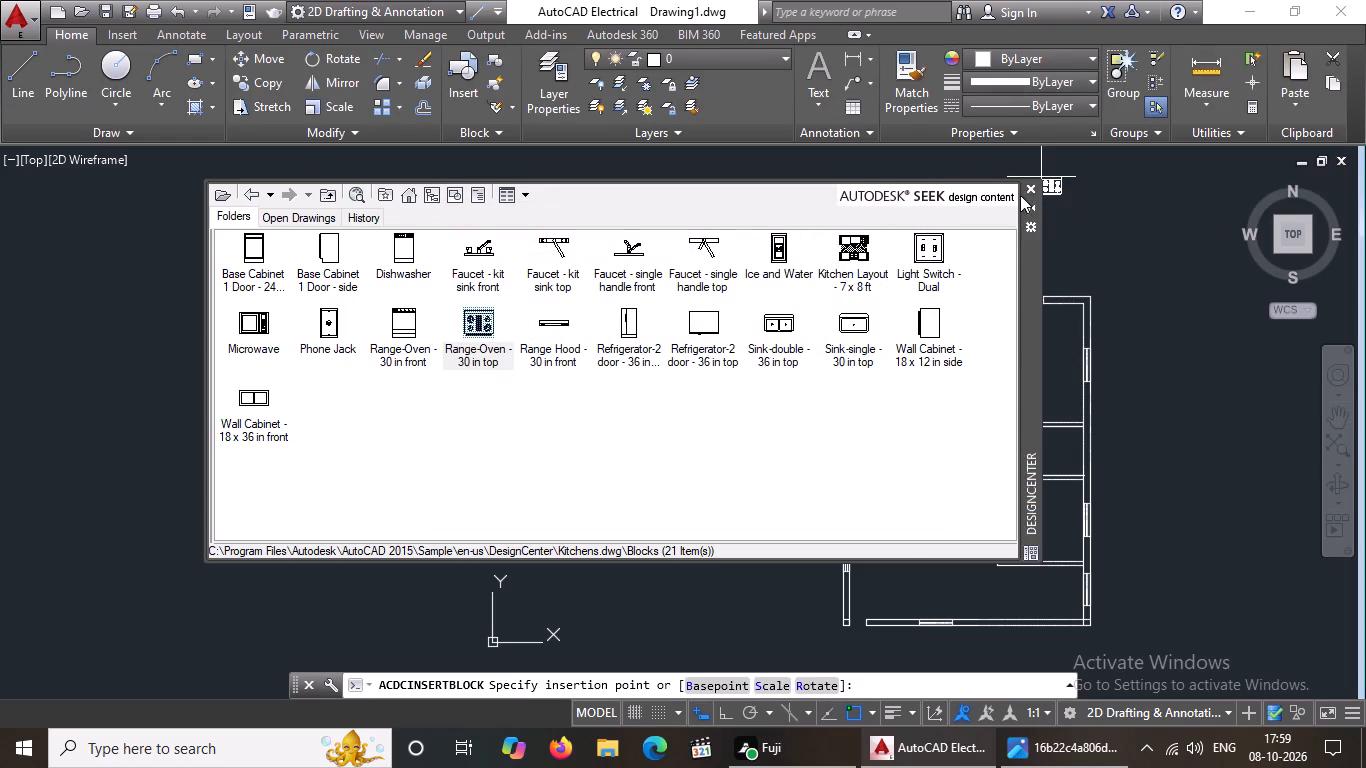
left_click(720, 367)
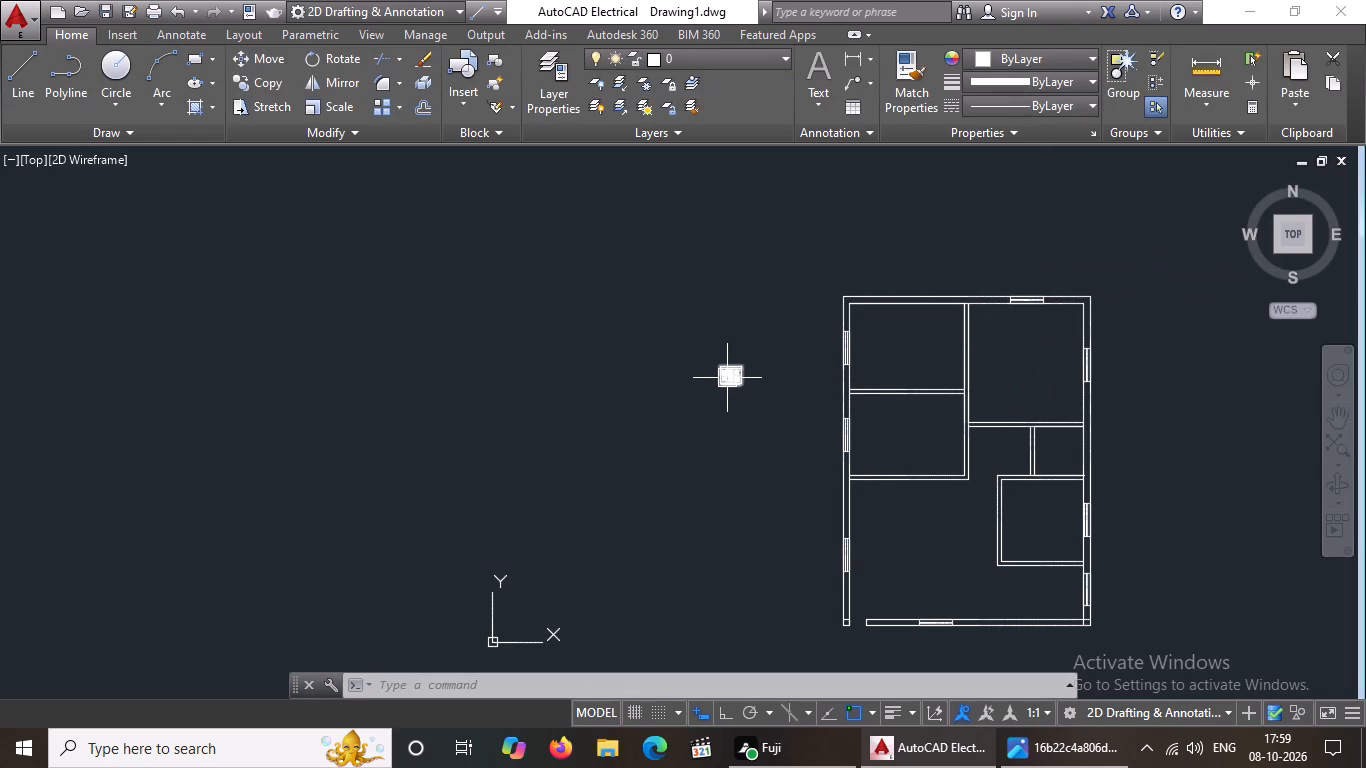
Rotate the range-oven block 90° counterclockwise about its north-east corner, using Ortho.
left_click_drag(701, 347, 728, 367)
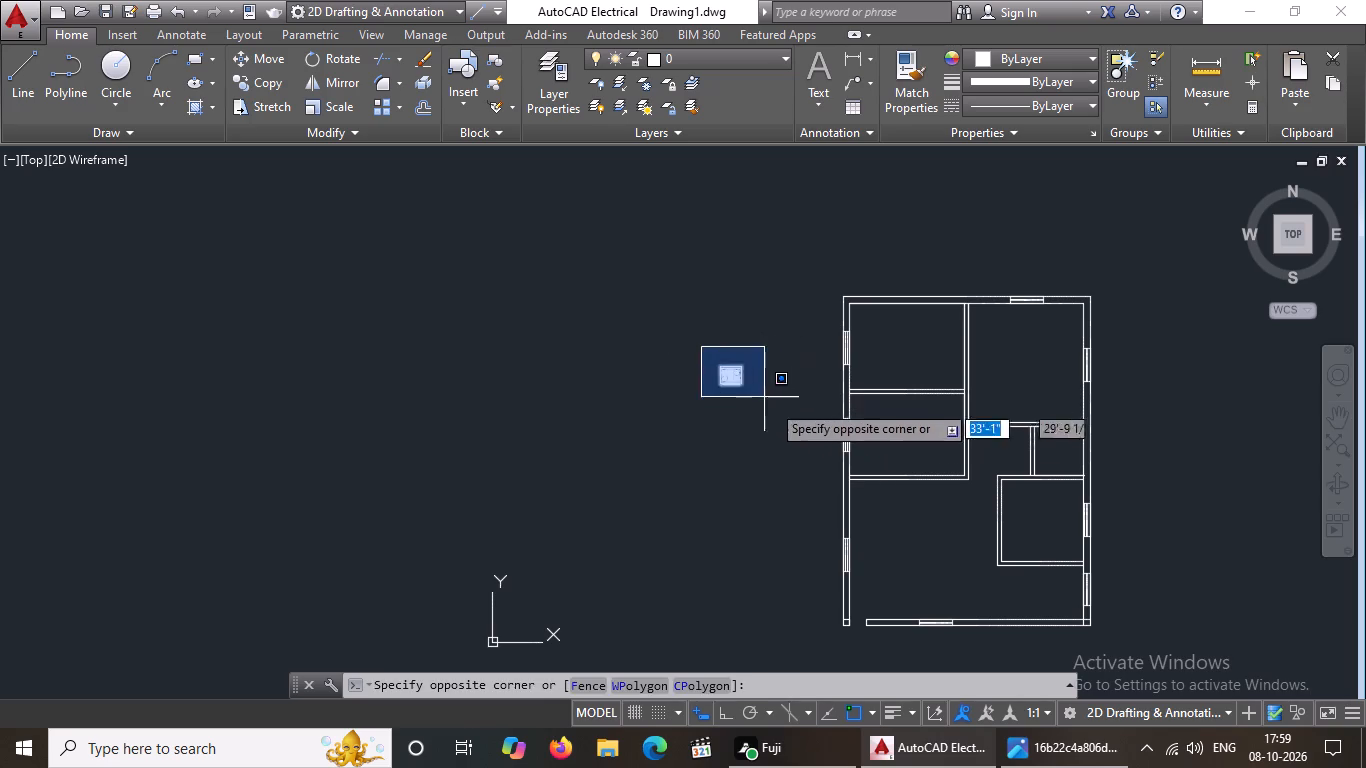
left_click(783, 412)
left_click(340, 58)
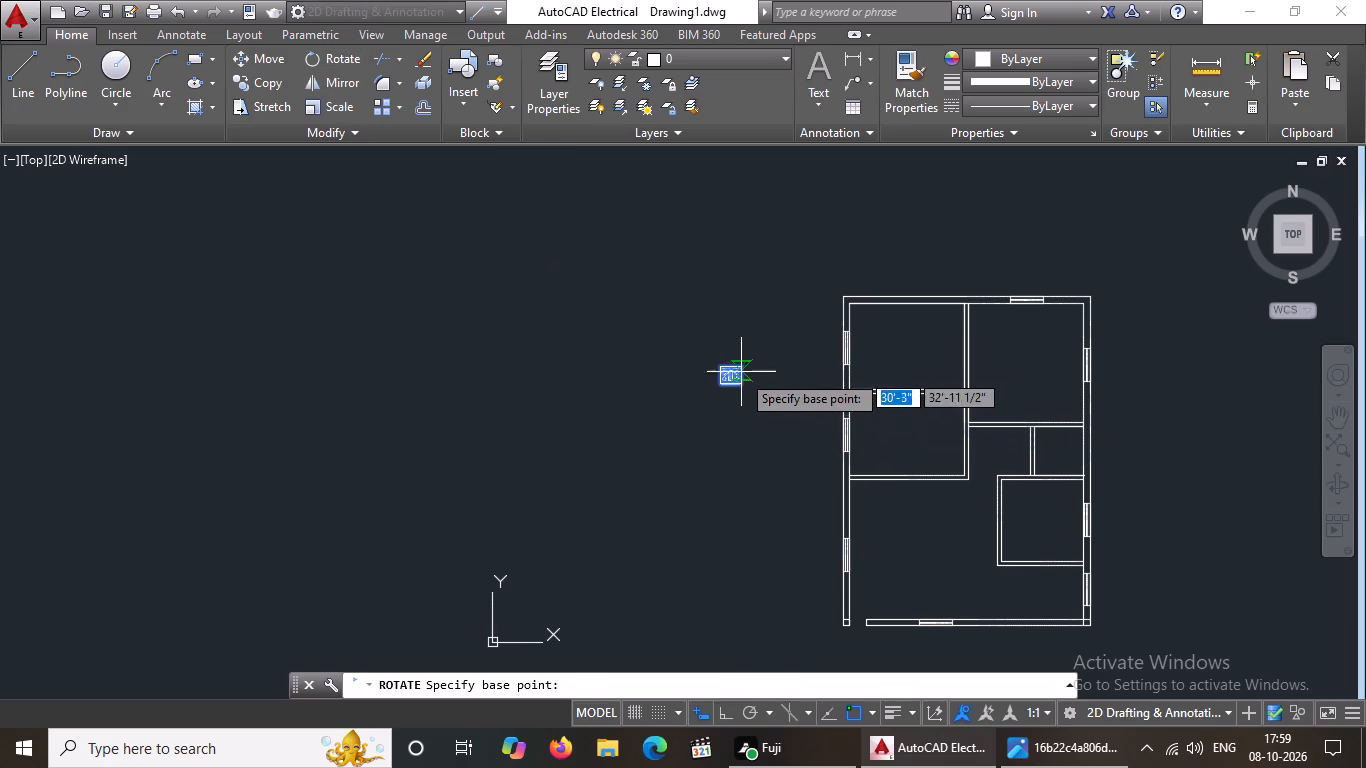
left_click(741, 366)
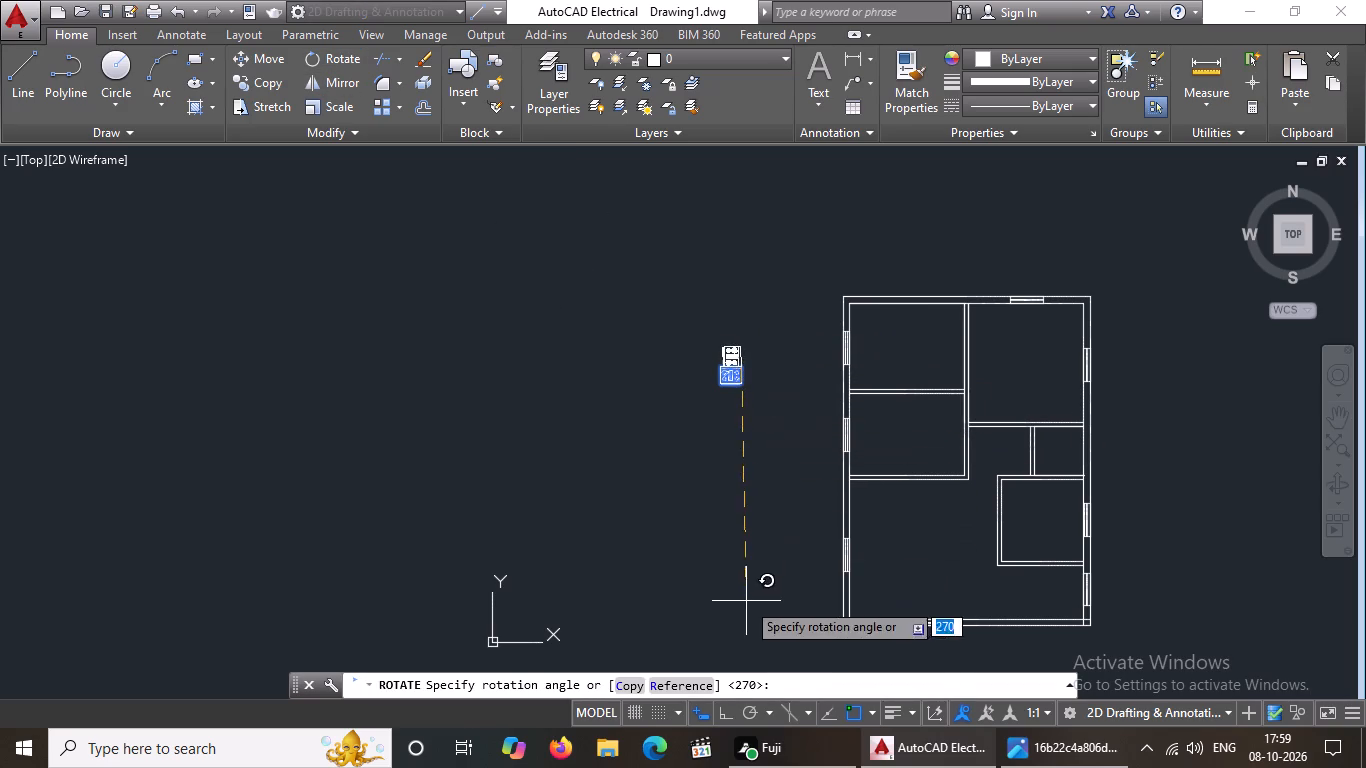
left_click(721, 712)
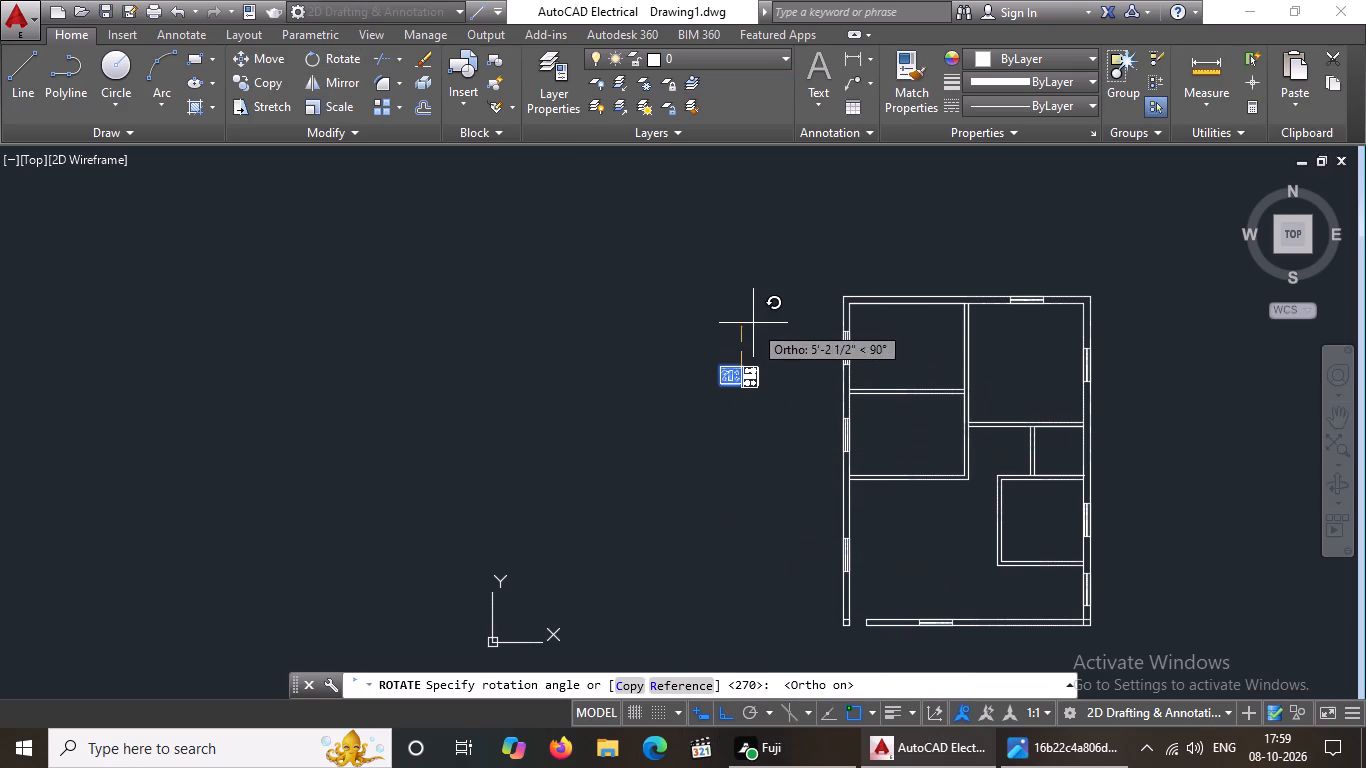
left_click(738, 325)
Move the range-oven block into the north-west room, close to that room's north-west corner, with Ortho off.
scroll(757, 376, "up", 3)
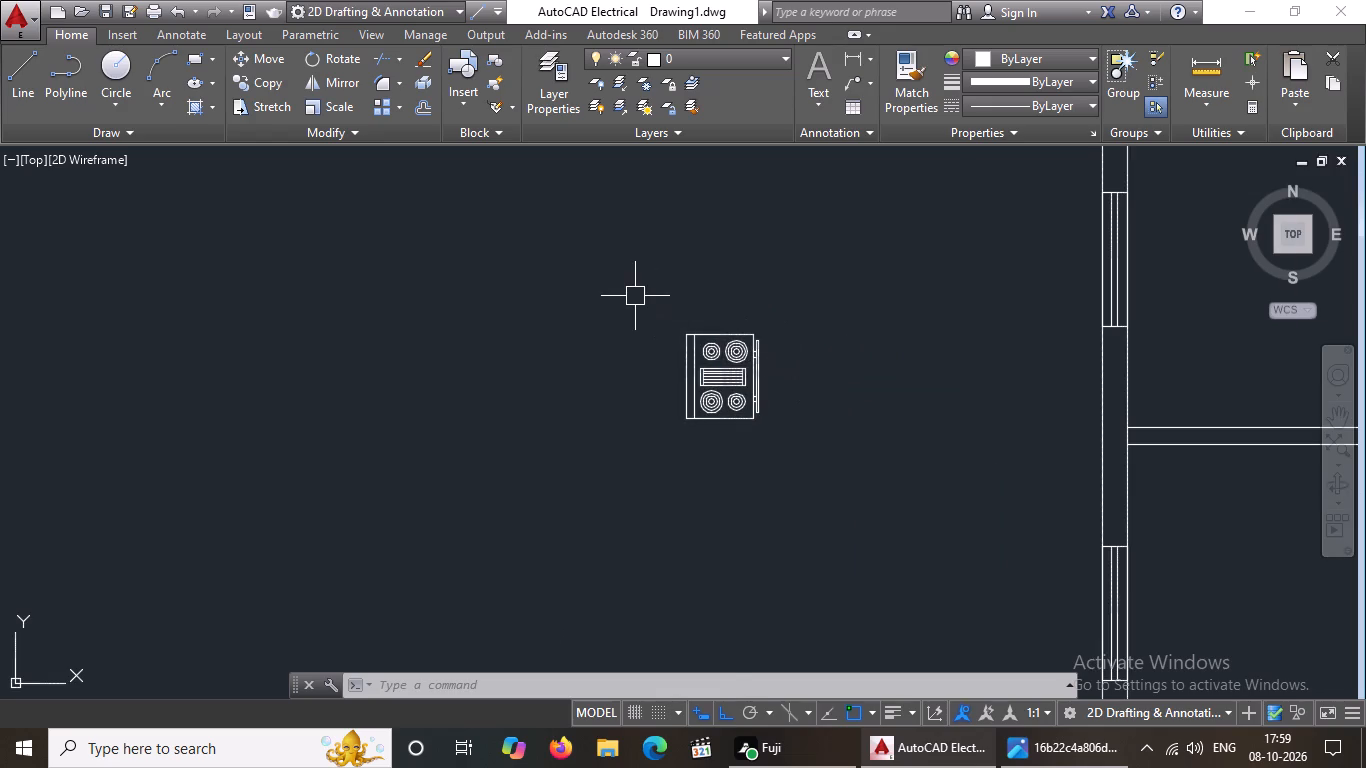
left_click_drag(633, 295, 717, 381)
left_click(830, 475)
left_click(277, 50)
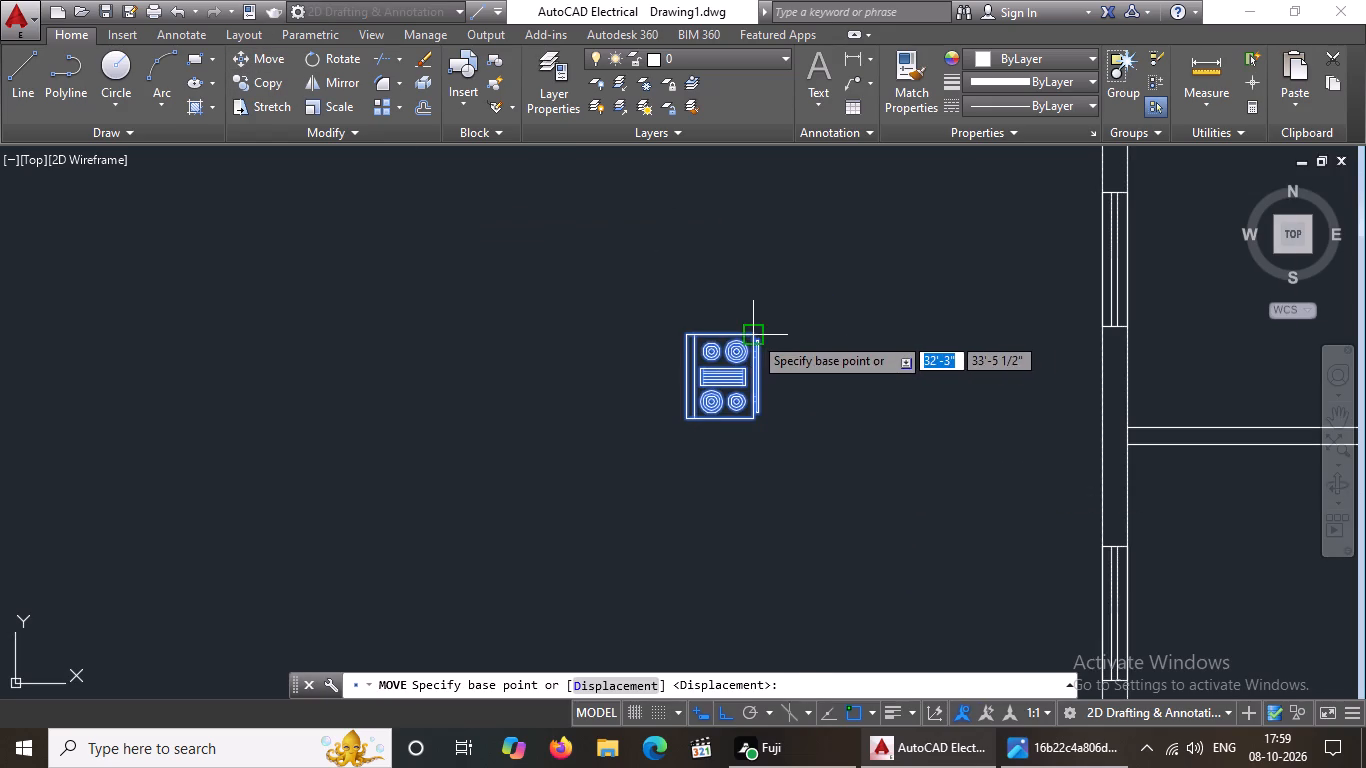
left_click_drag(753, 335, 763, 334)
scroll(866, 295, "down", 3)
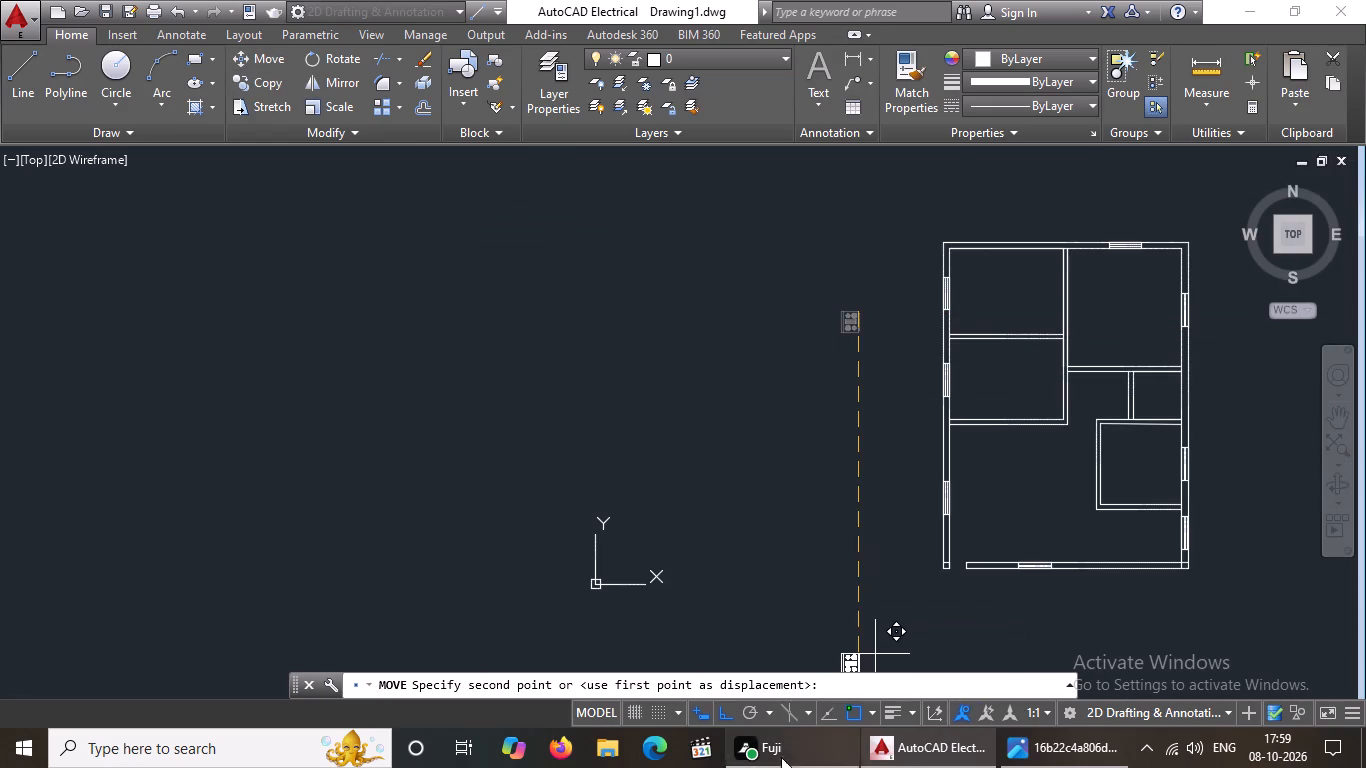
left_click(729, 709)
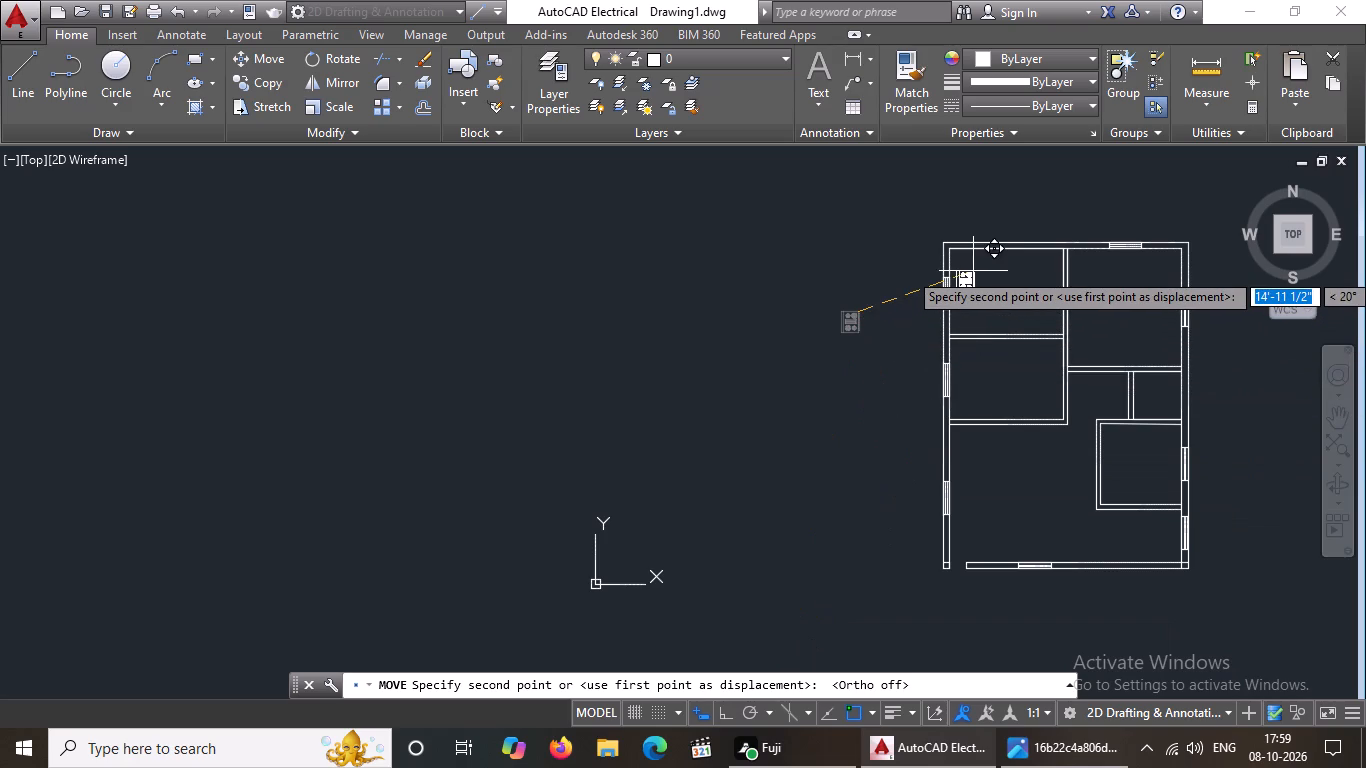
scroll(973, 271, "up", 2)
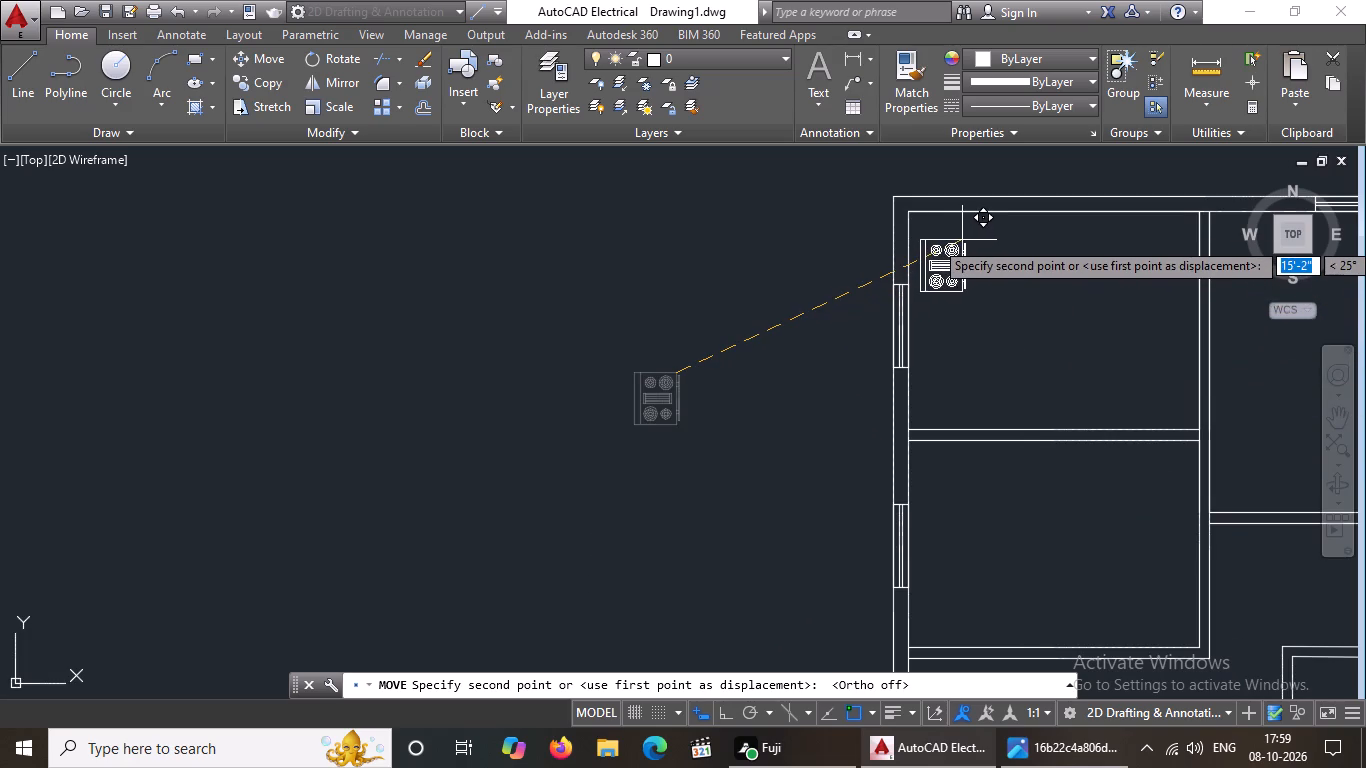
left_click(963, 240)
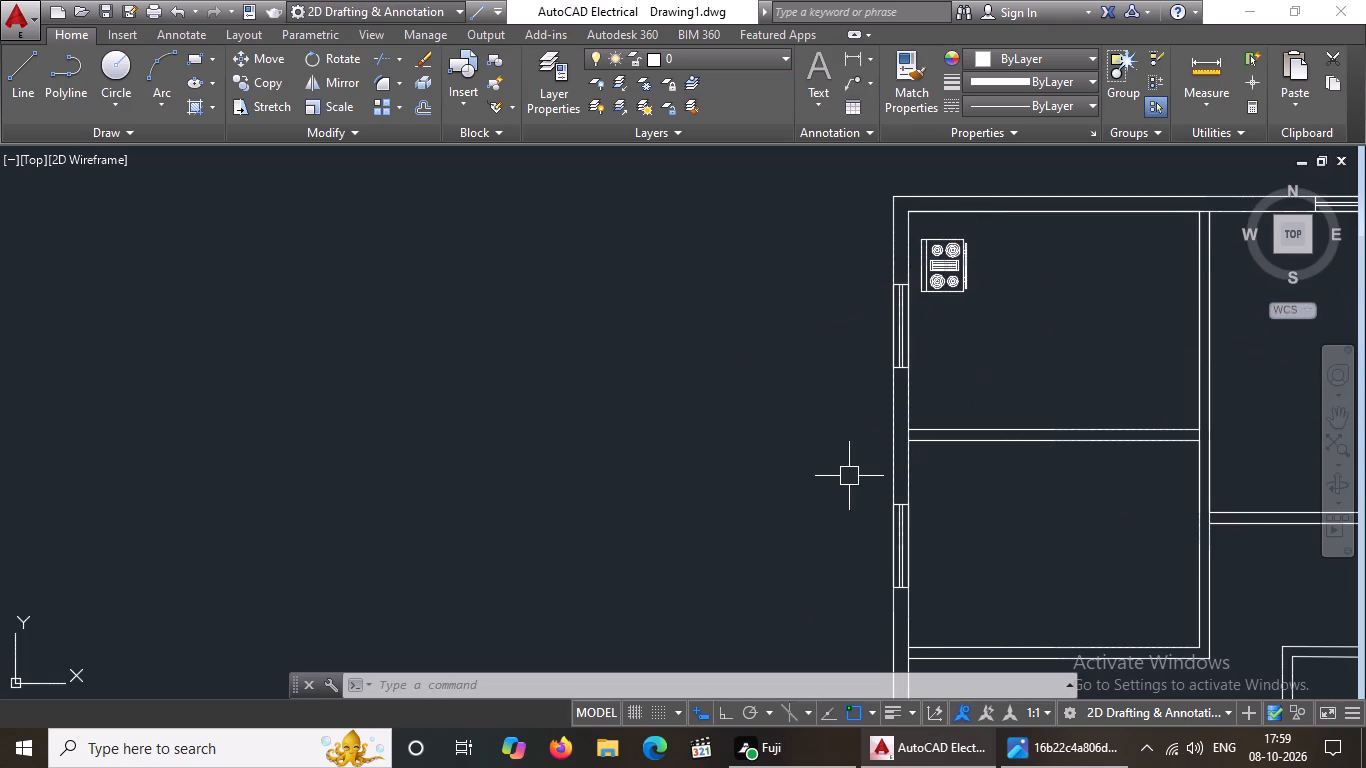
key("Escape")
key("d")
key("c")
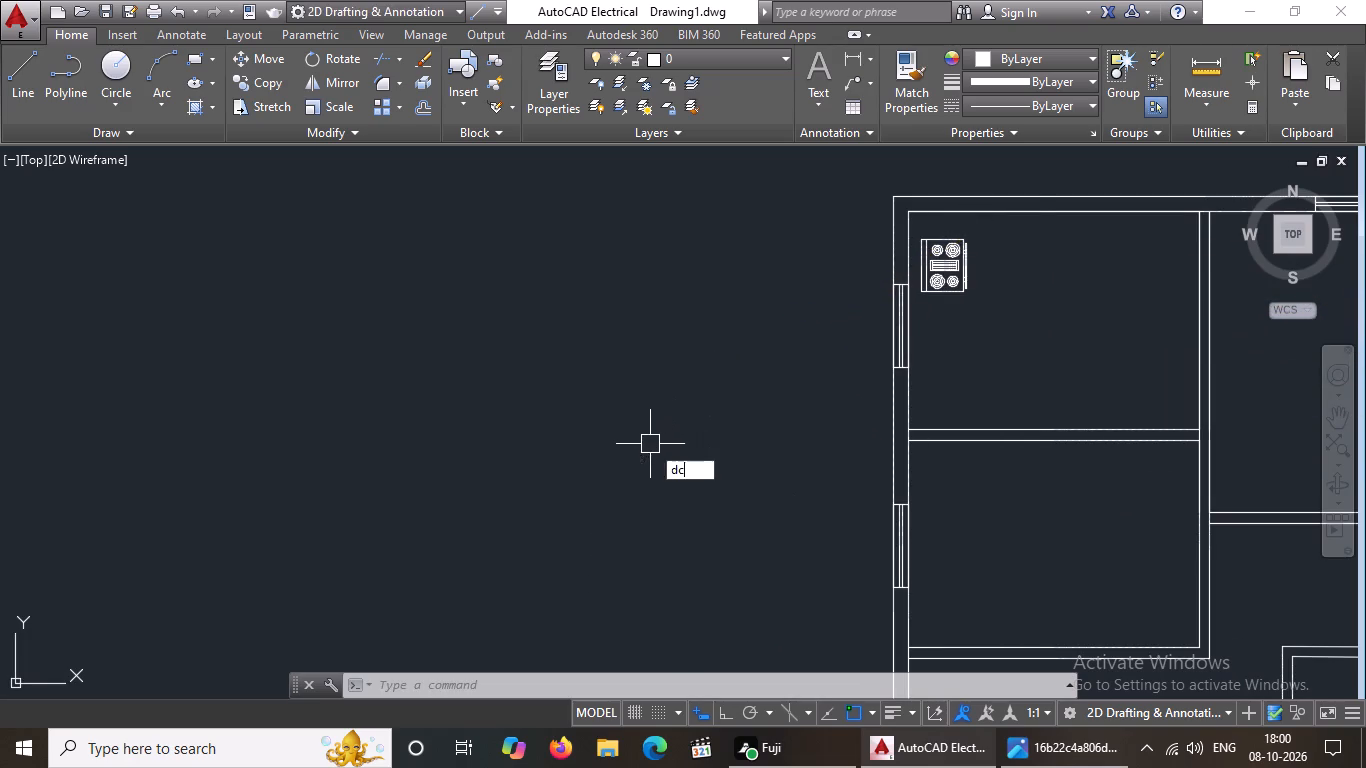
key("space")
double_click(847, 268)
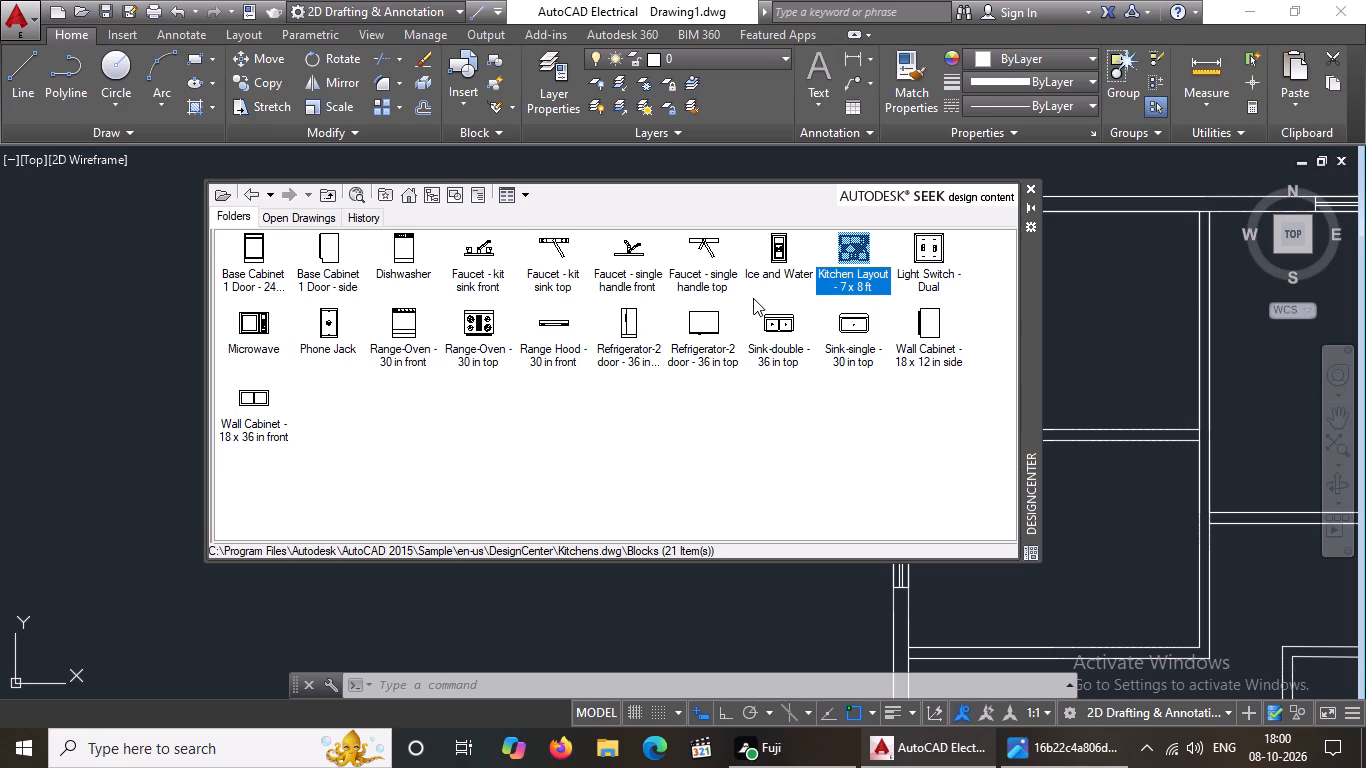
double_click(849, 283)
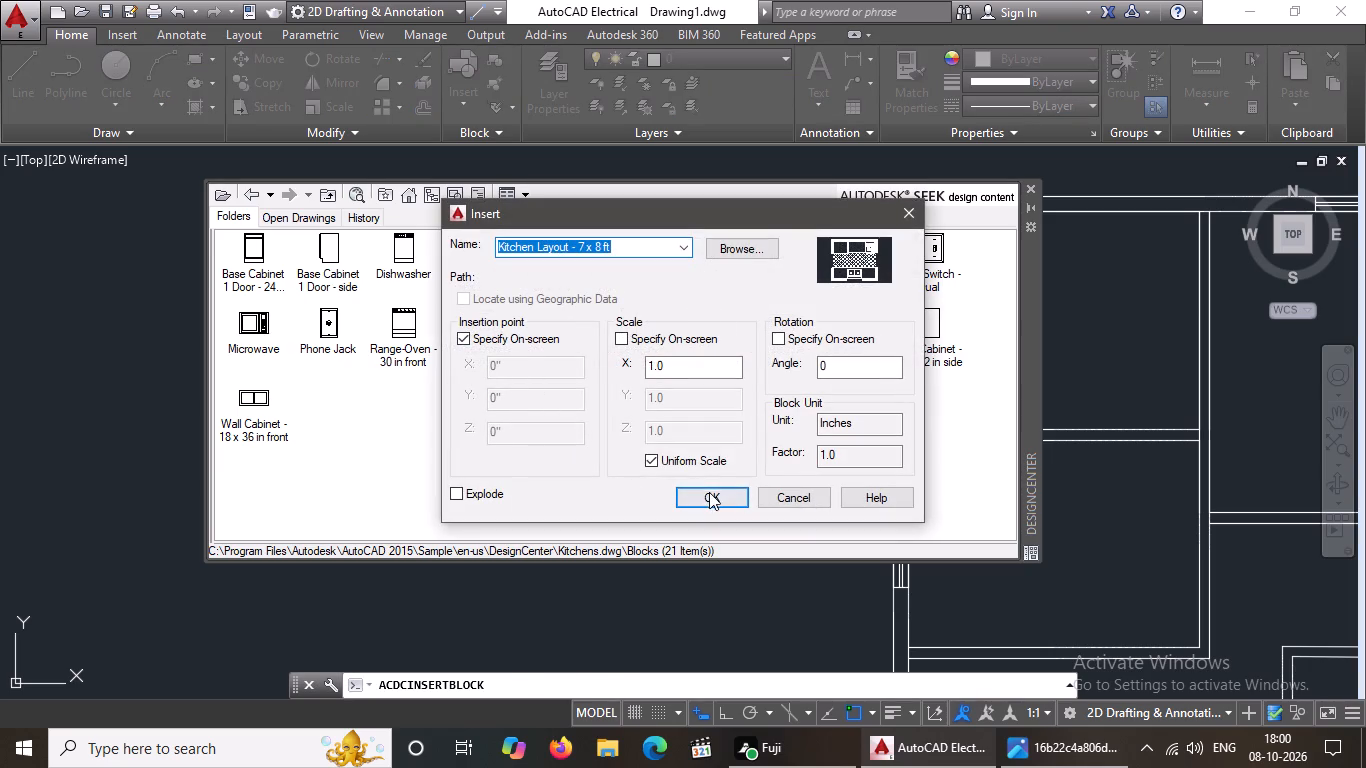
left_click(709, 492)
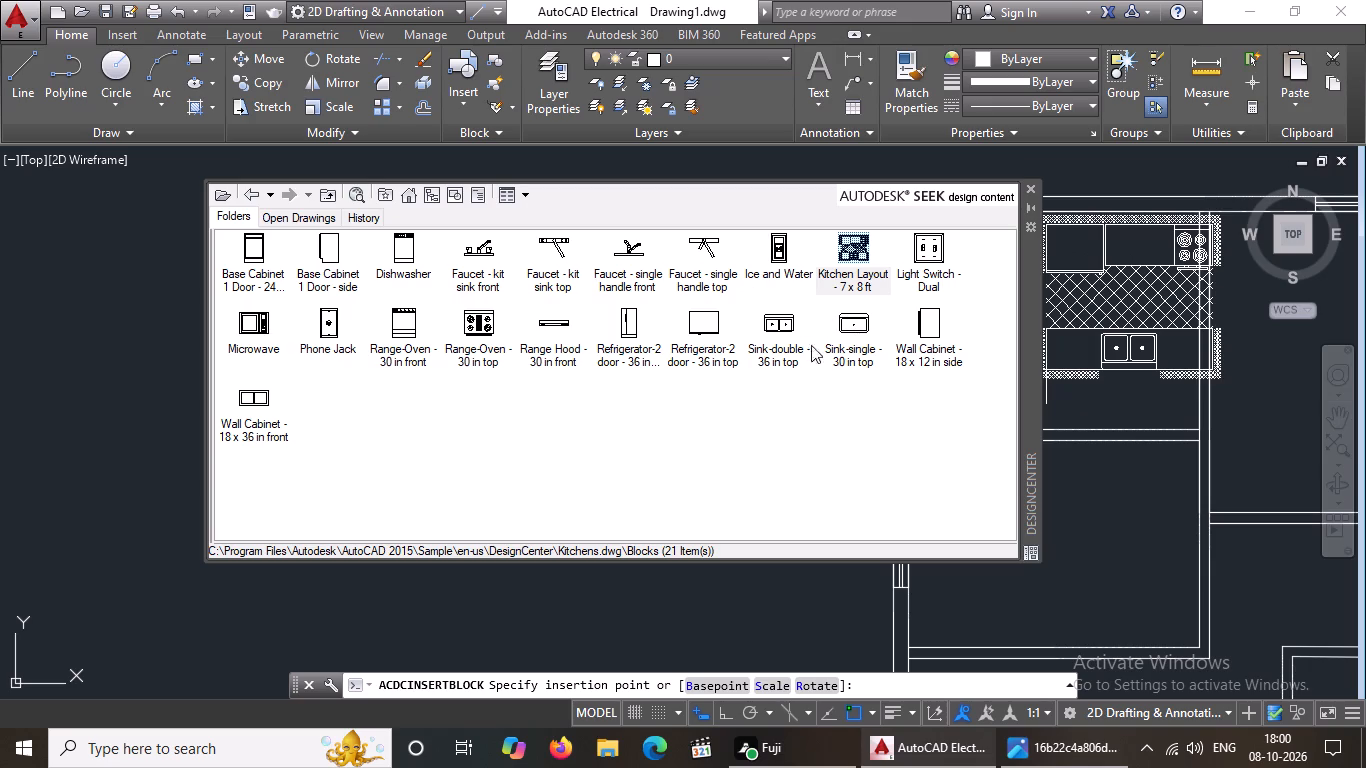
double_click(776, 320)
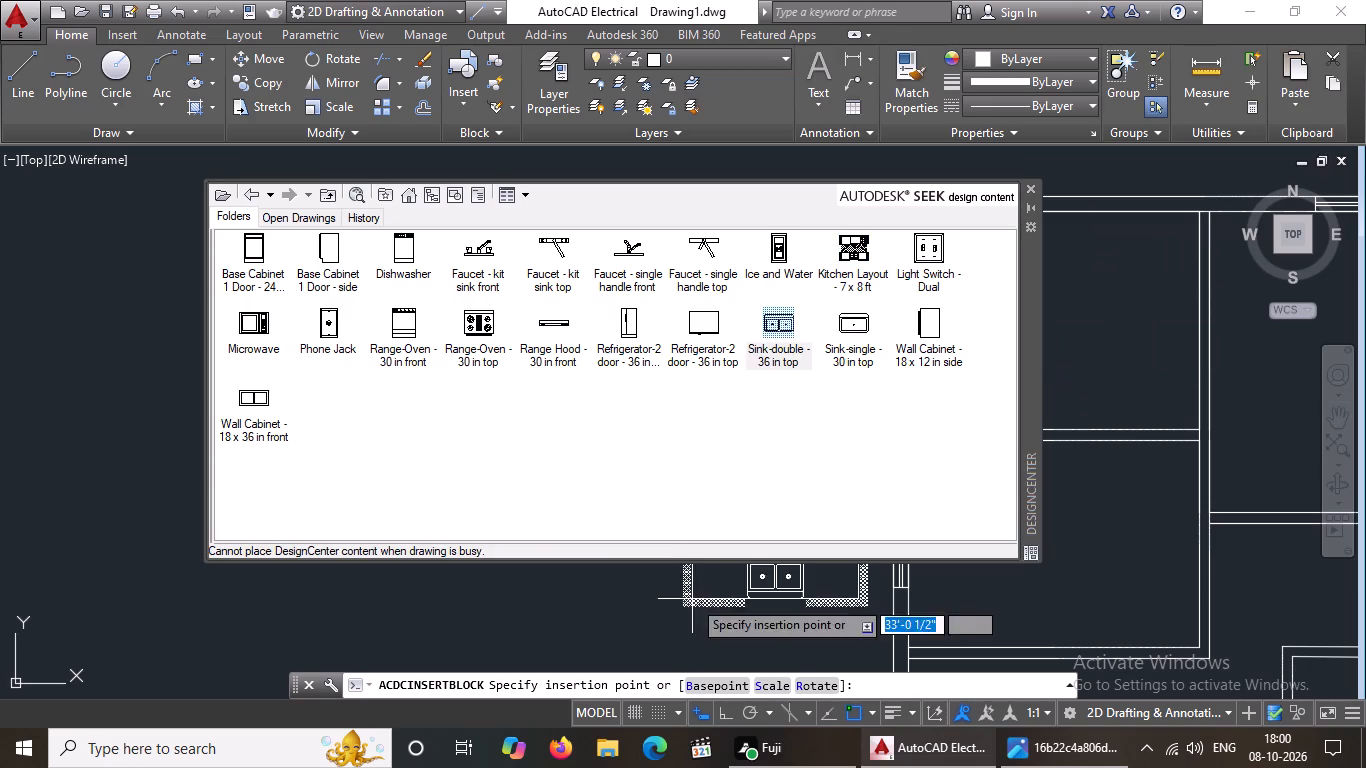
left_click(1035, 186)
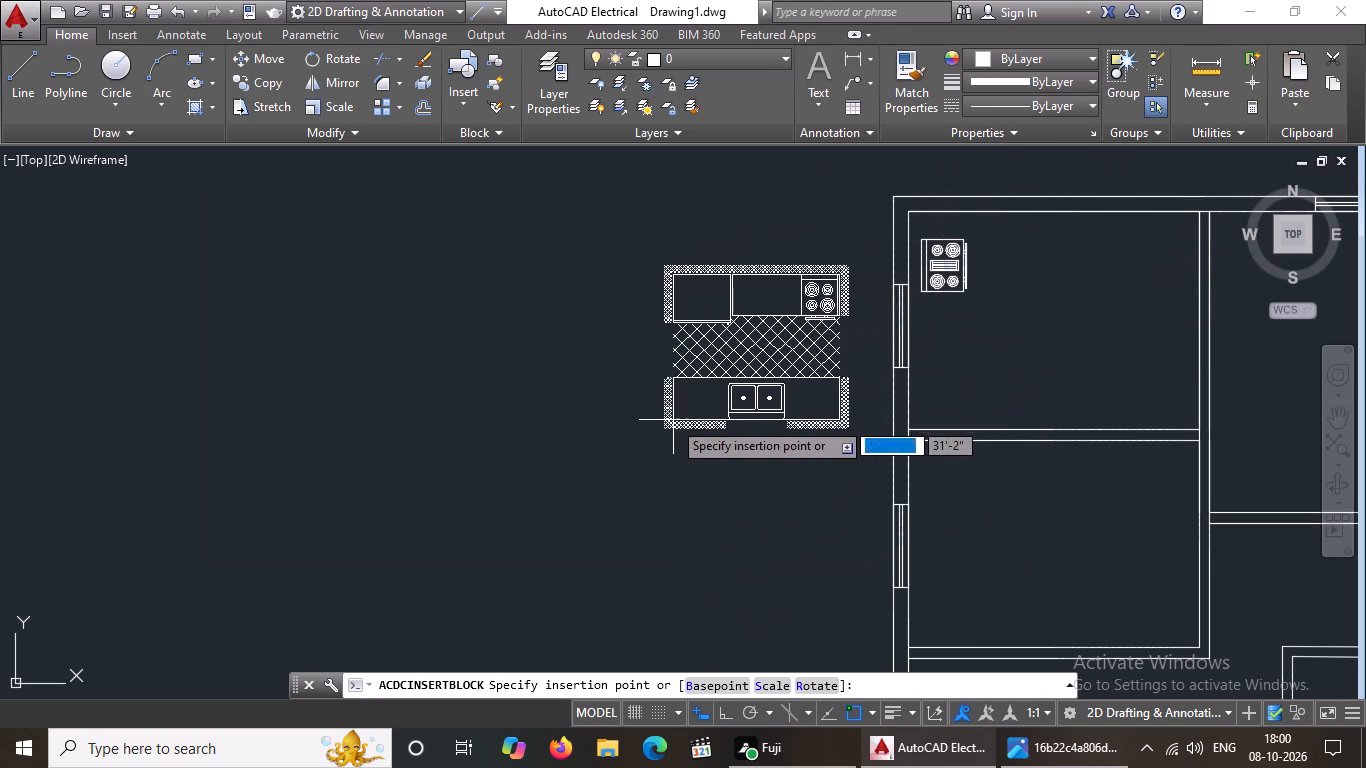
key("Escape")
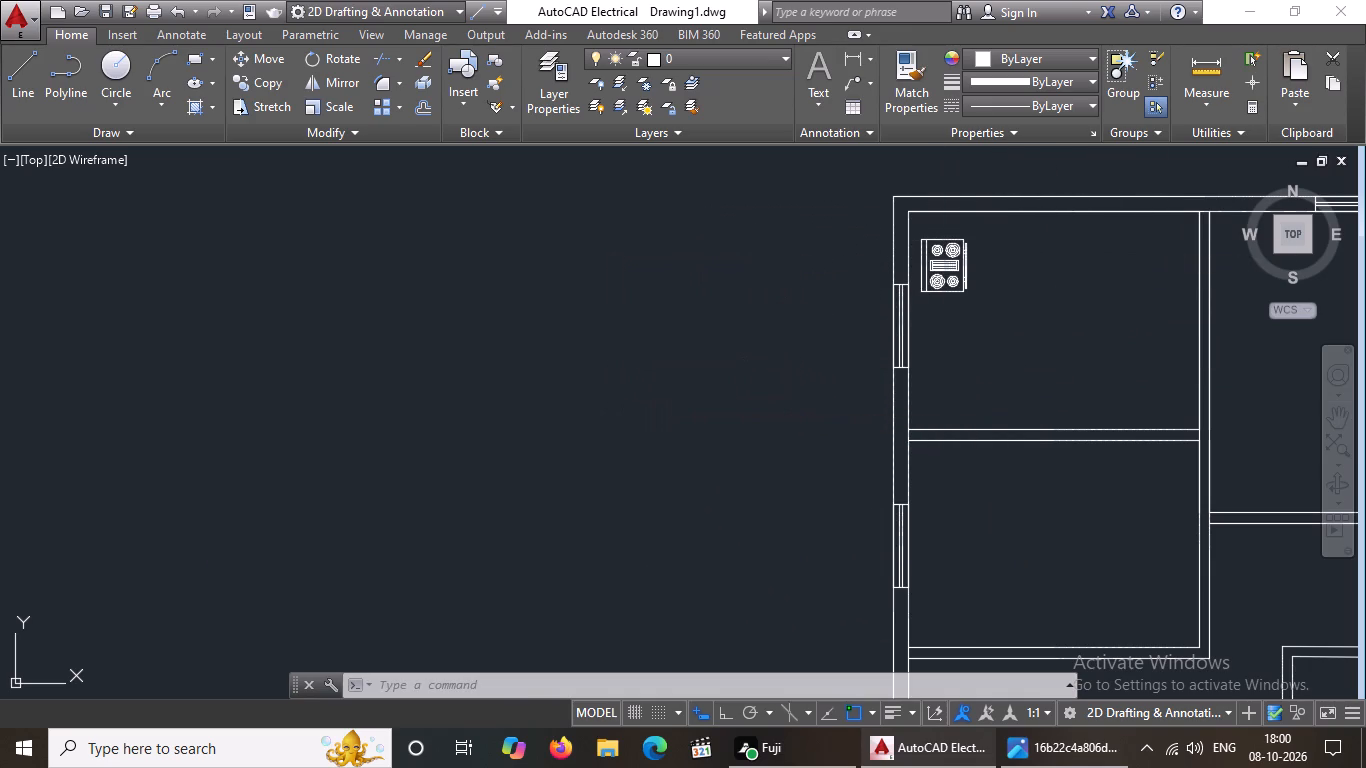
Insert the "Sink-double - 36 in top" block from DesignCenter's Kitchens.dwg into the open floor of the north-west room.
type("dc")
key("Return")
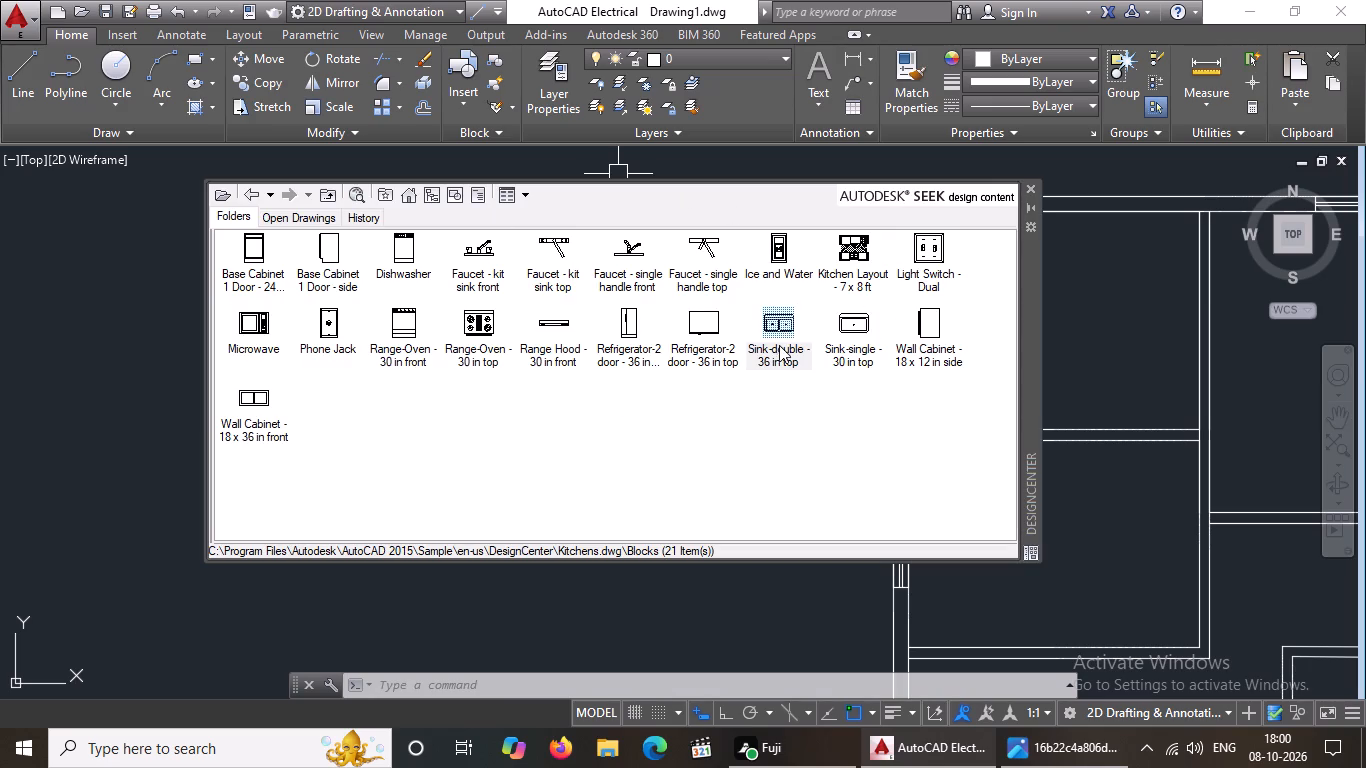
double_click(778, 340)
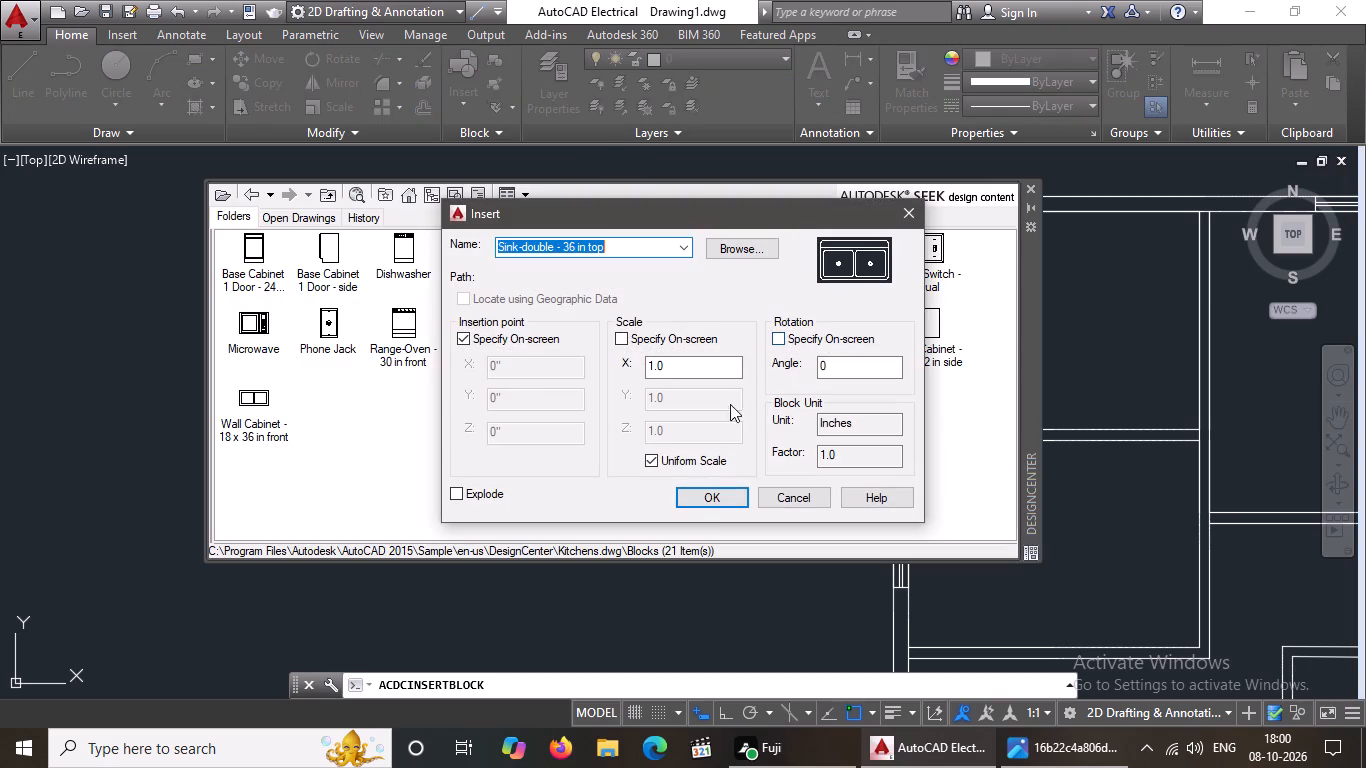
left_click(720, 494)
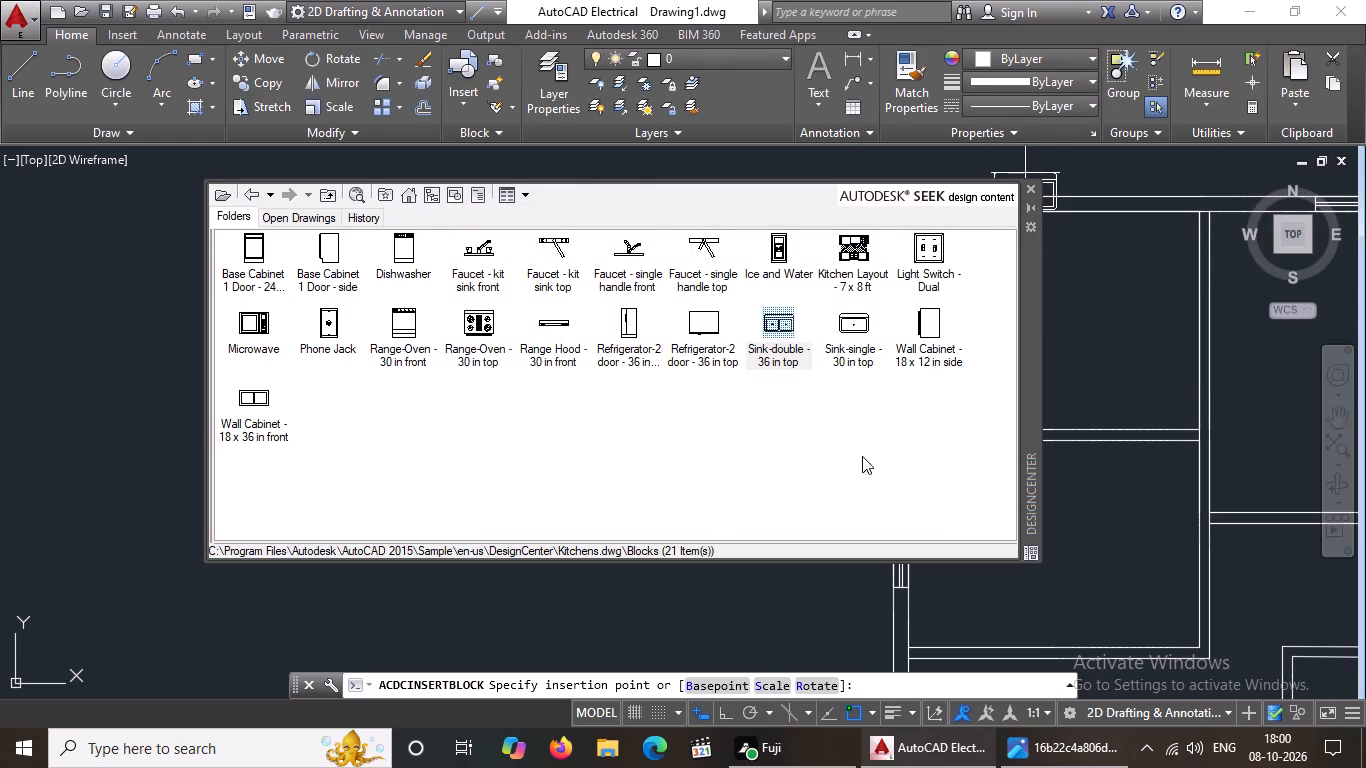
left_click(1097, 300)
left_click(1032, 188)
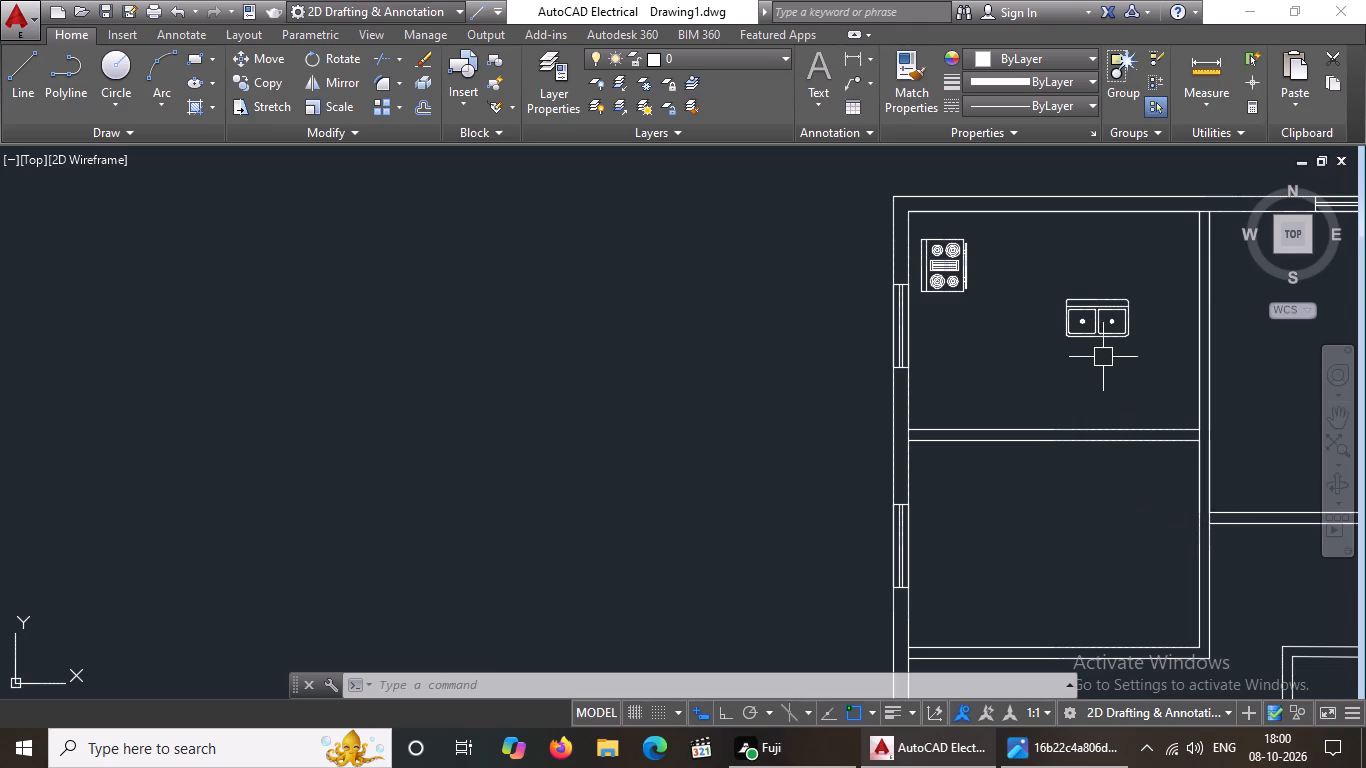
Rotate the double-sink block 90° clockwise about its south-west corner, with Ortho on.
left_click_drag(1039, 276, 1067, 304)
left_click(1156, 367)
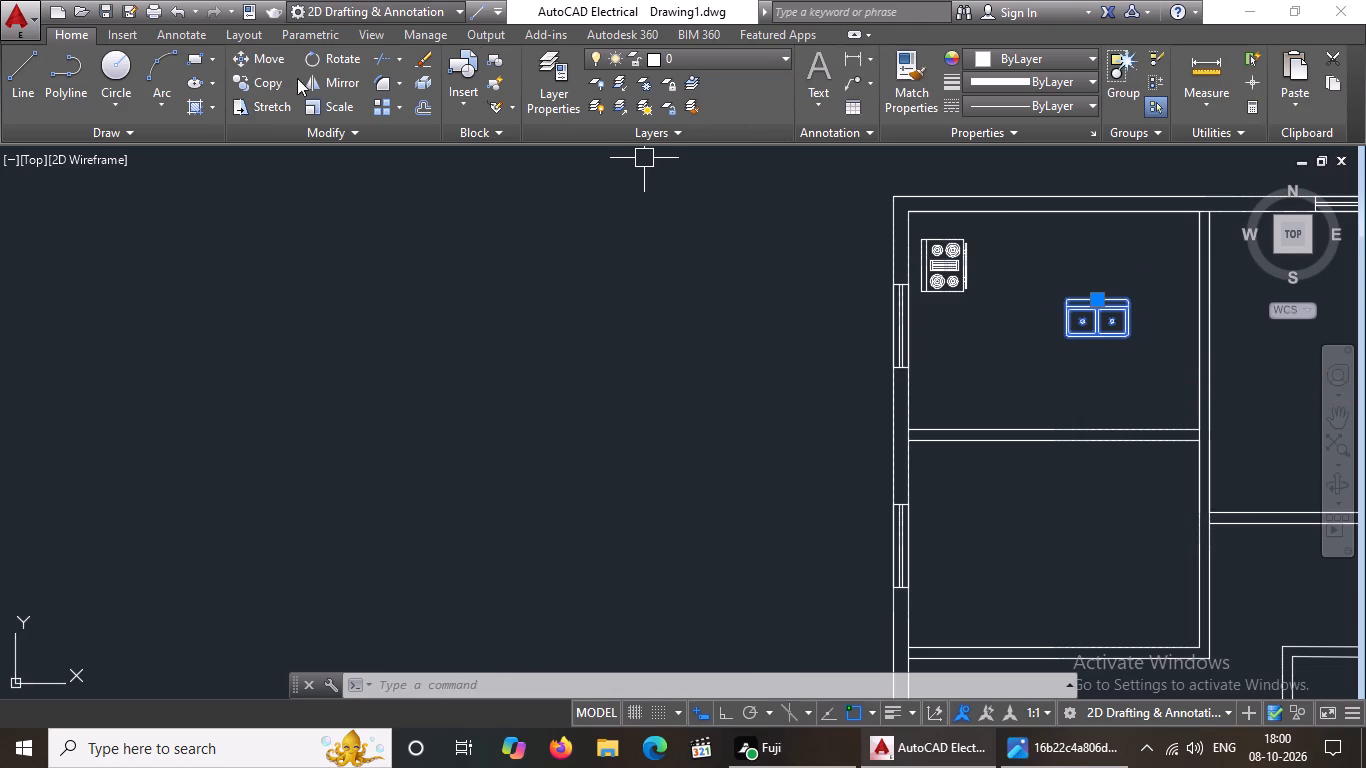
left_click(336, 56)
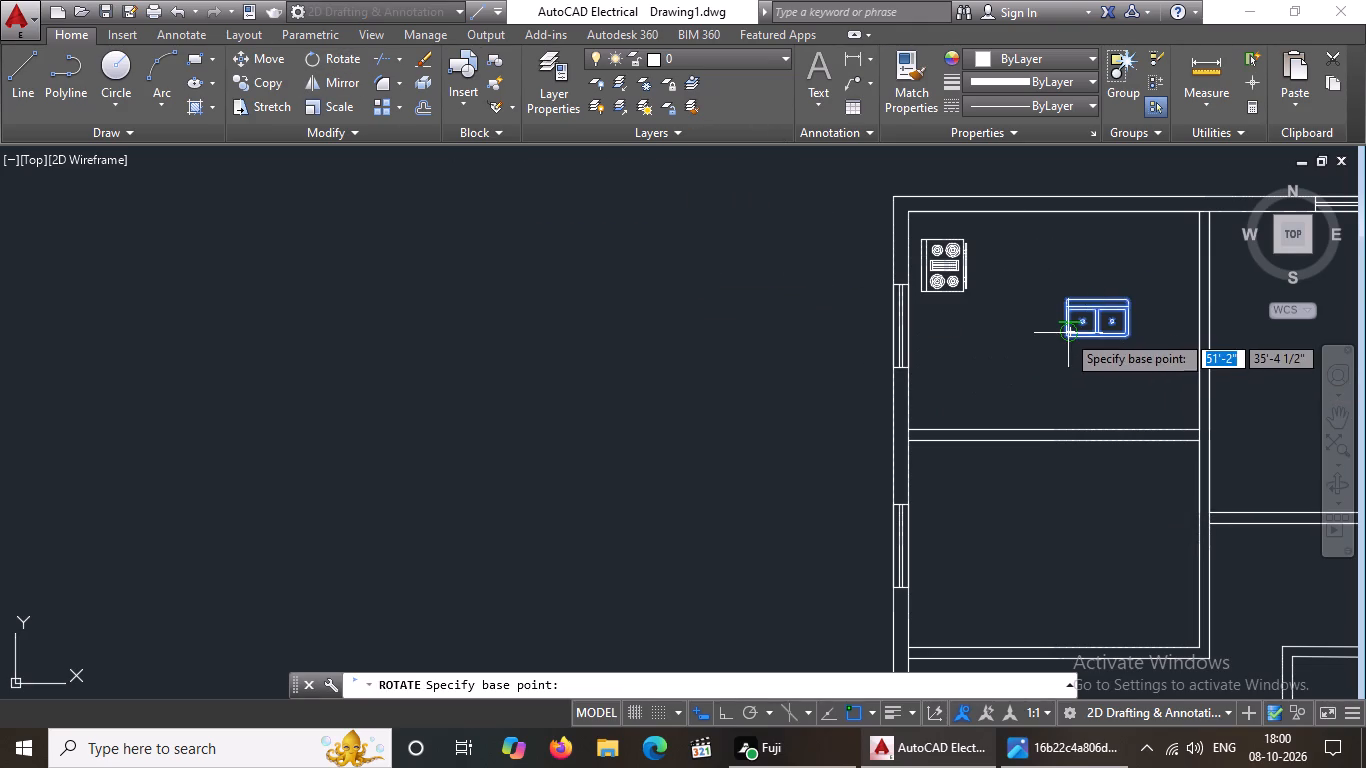
left_click(1066, 333)
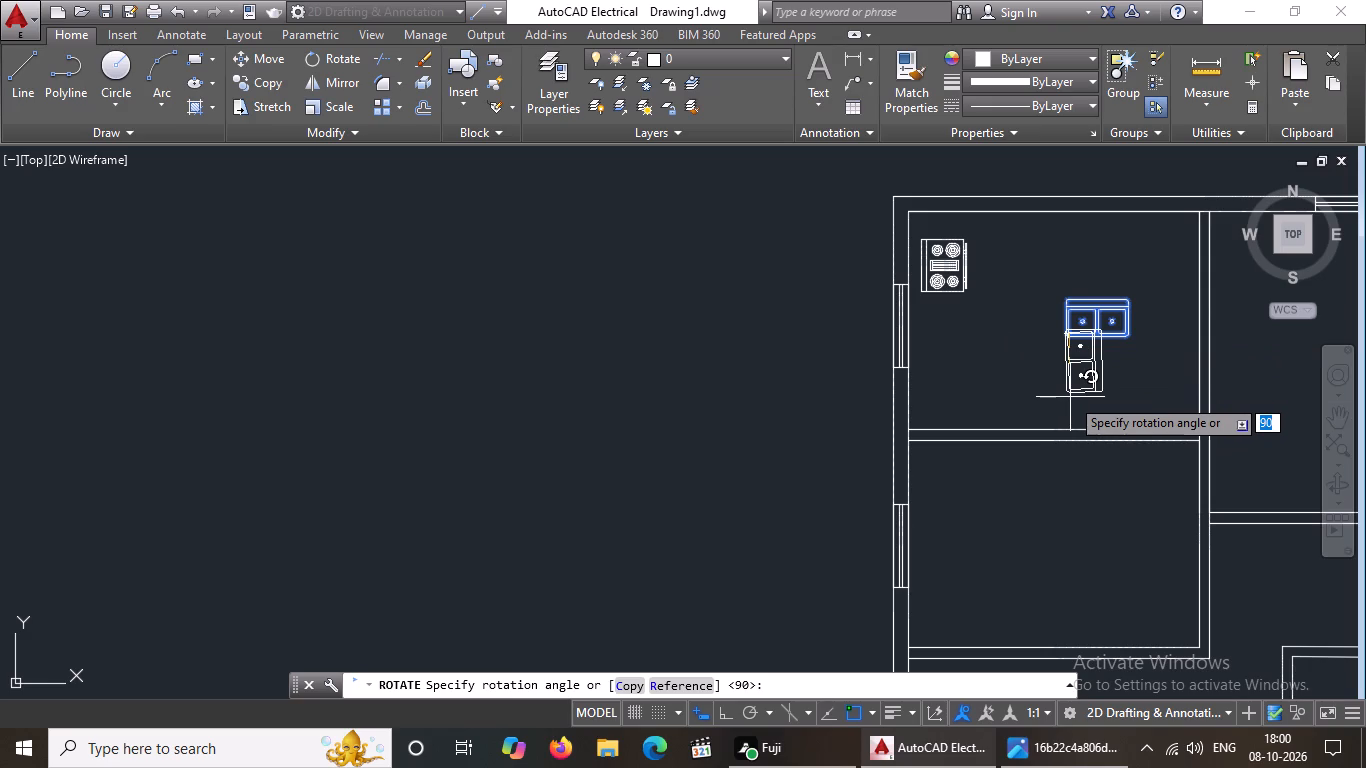
scroll(1070, 397, "up", 3)
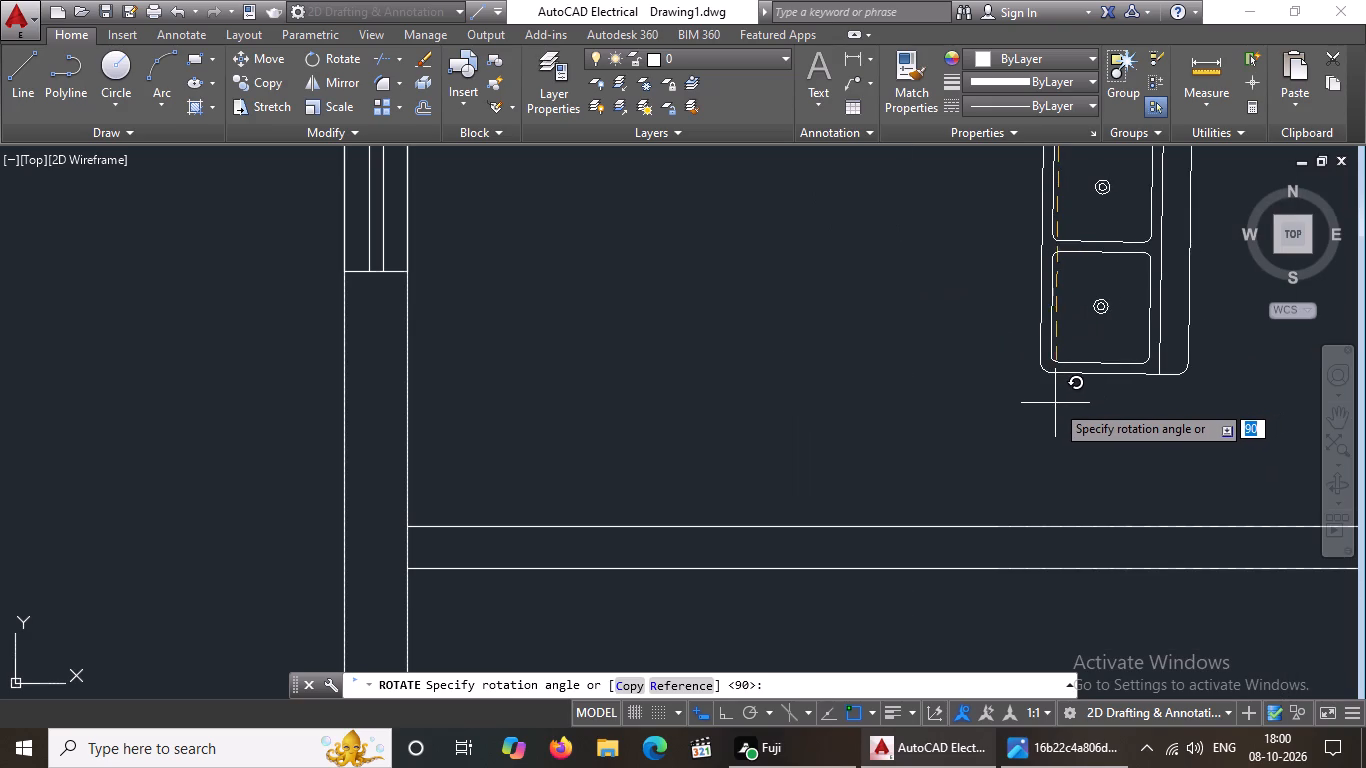
scroll(1071, 401, "down", 3)
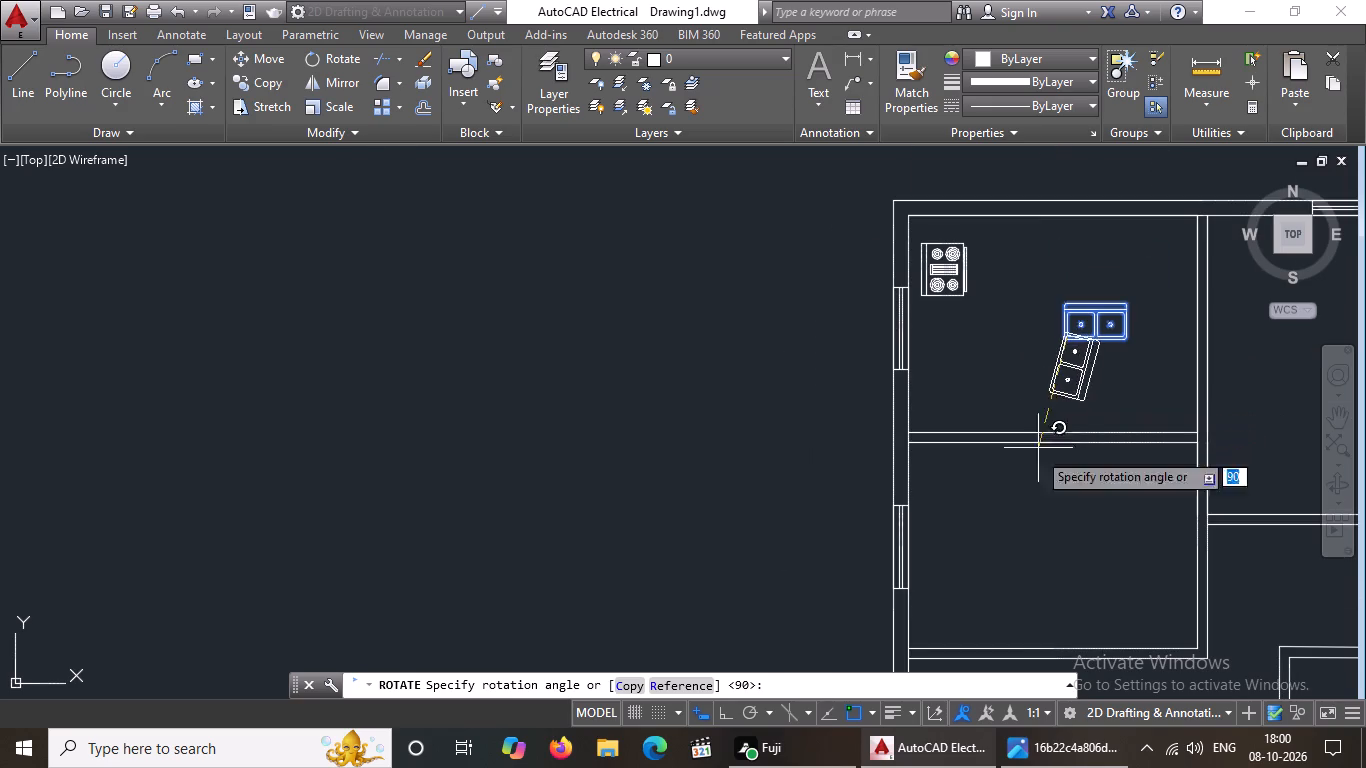
left_click_drag(720, 708, 739, 697)
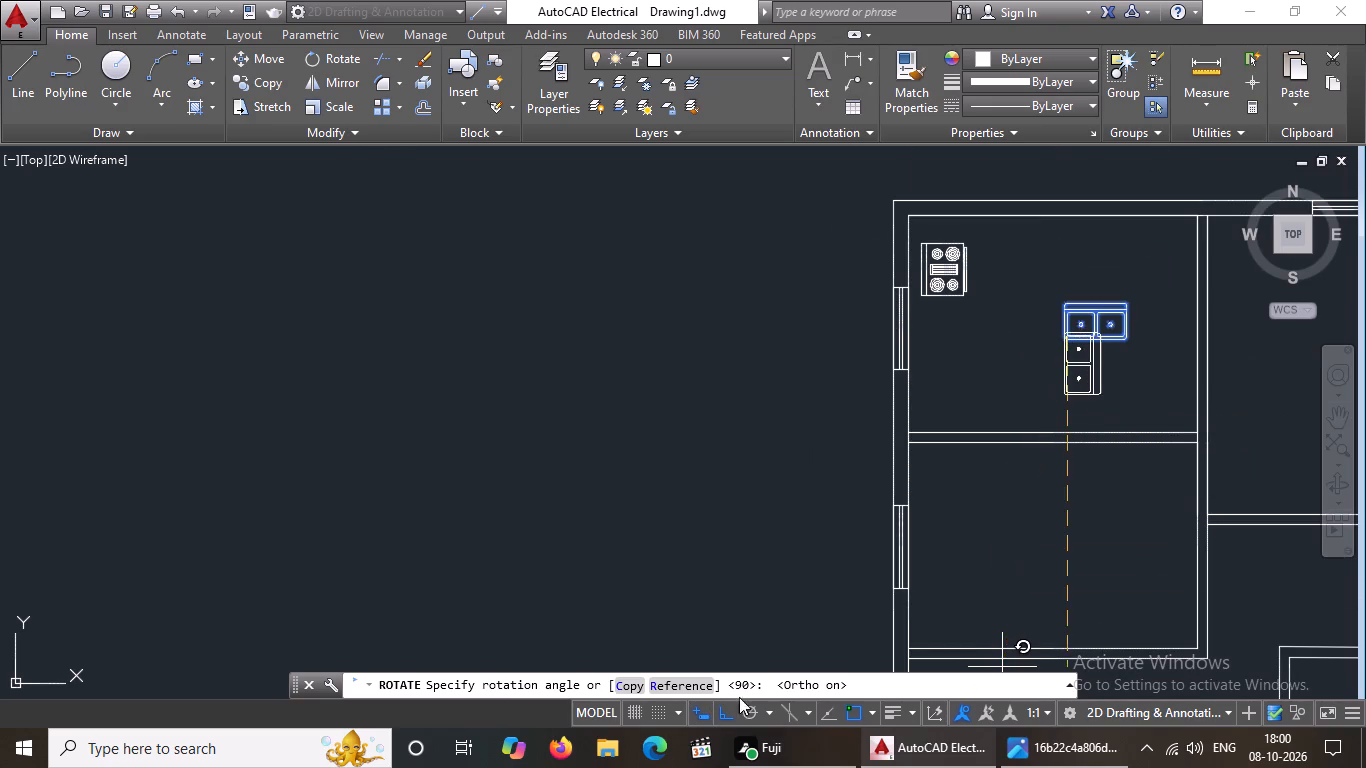
left_click_drag(739, 697, 730, 702)
left_click(1106, 441)
Move the double-sink block about 6'-9" straight west, close to the west wall and south of the range-oven.
left_click_drag(1043, 305, 1043, 306)
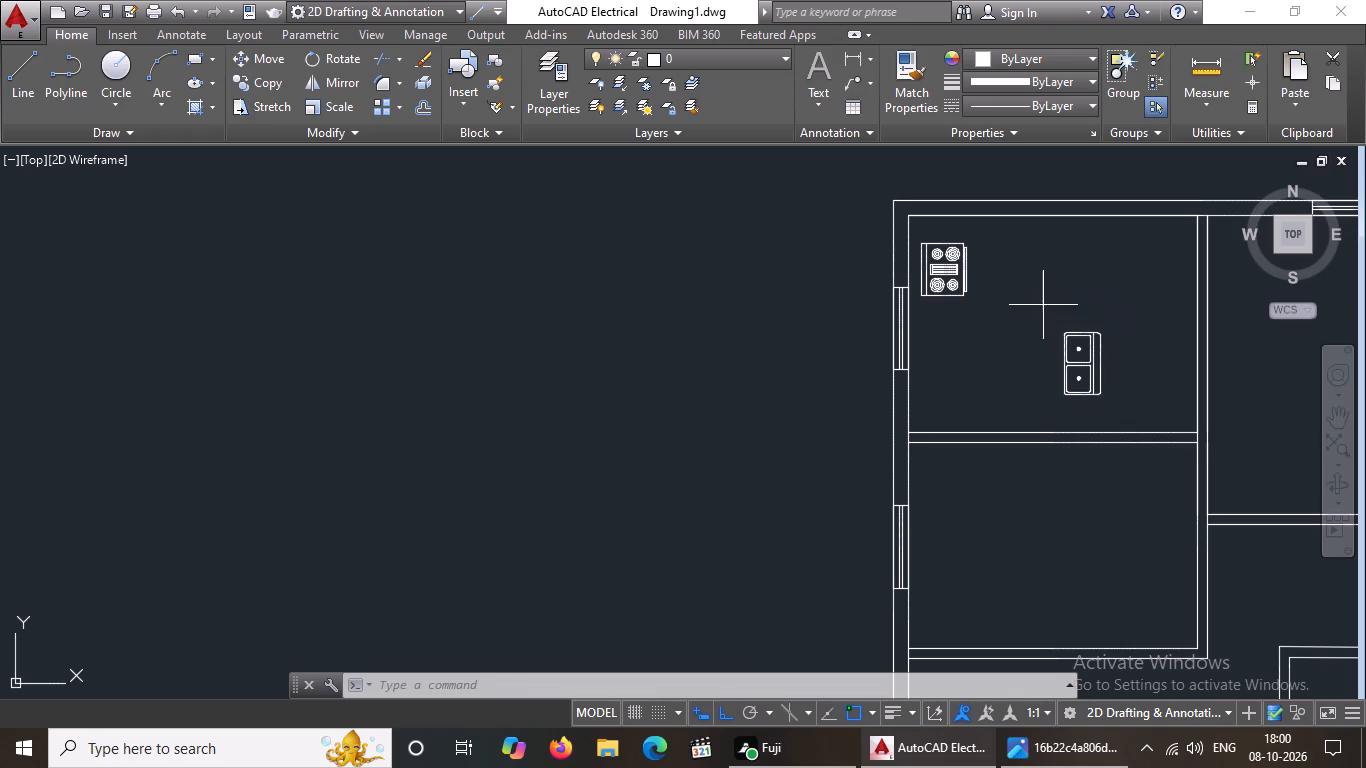
left_click_drag(1043, 306, 1045, 319)
left_click(1130, 417)
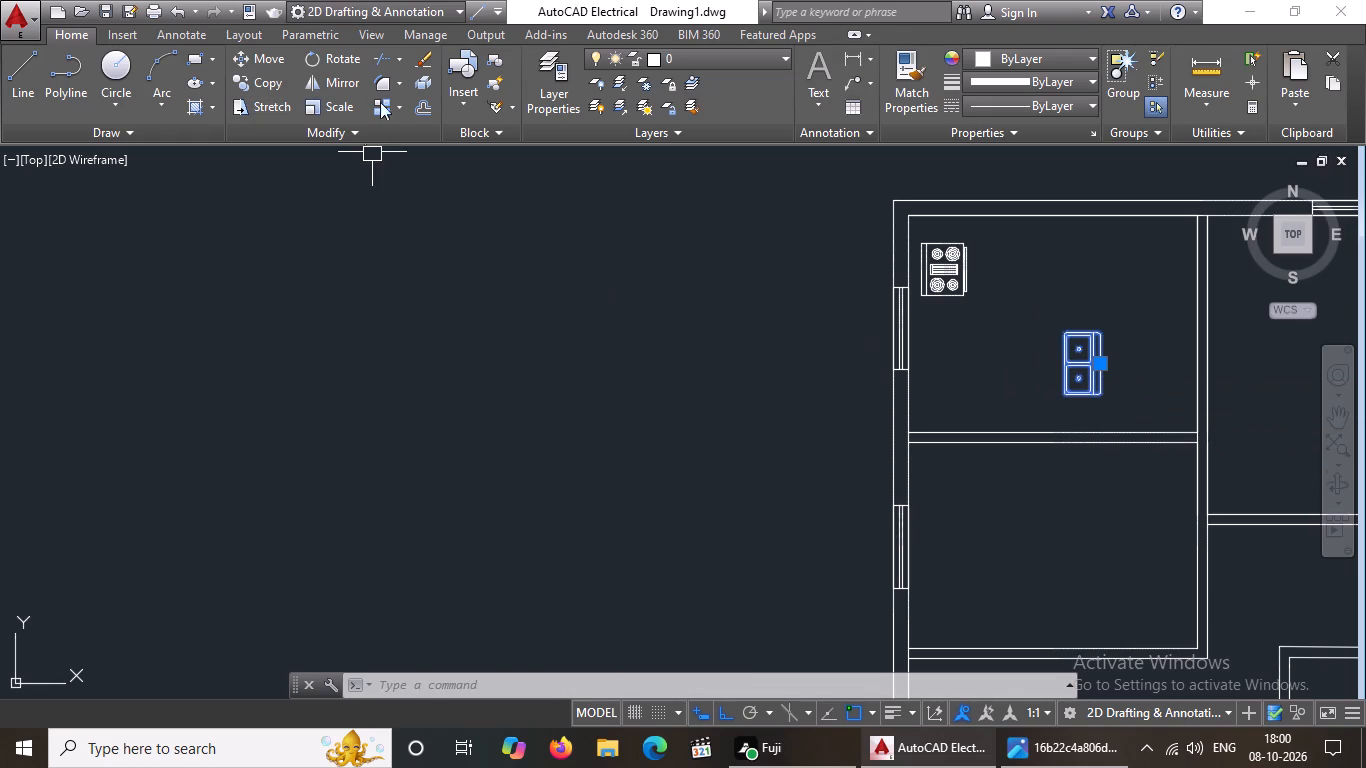
left_click(275, 58)
scroll(1212, 454, "up", 1)
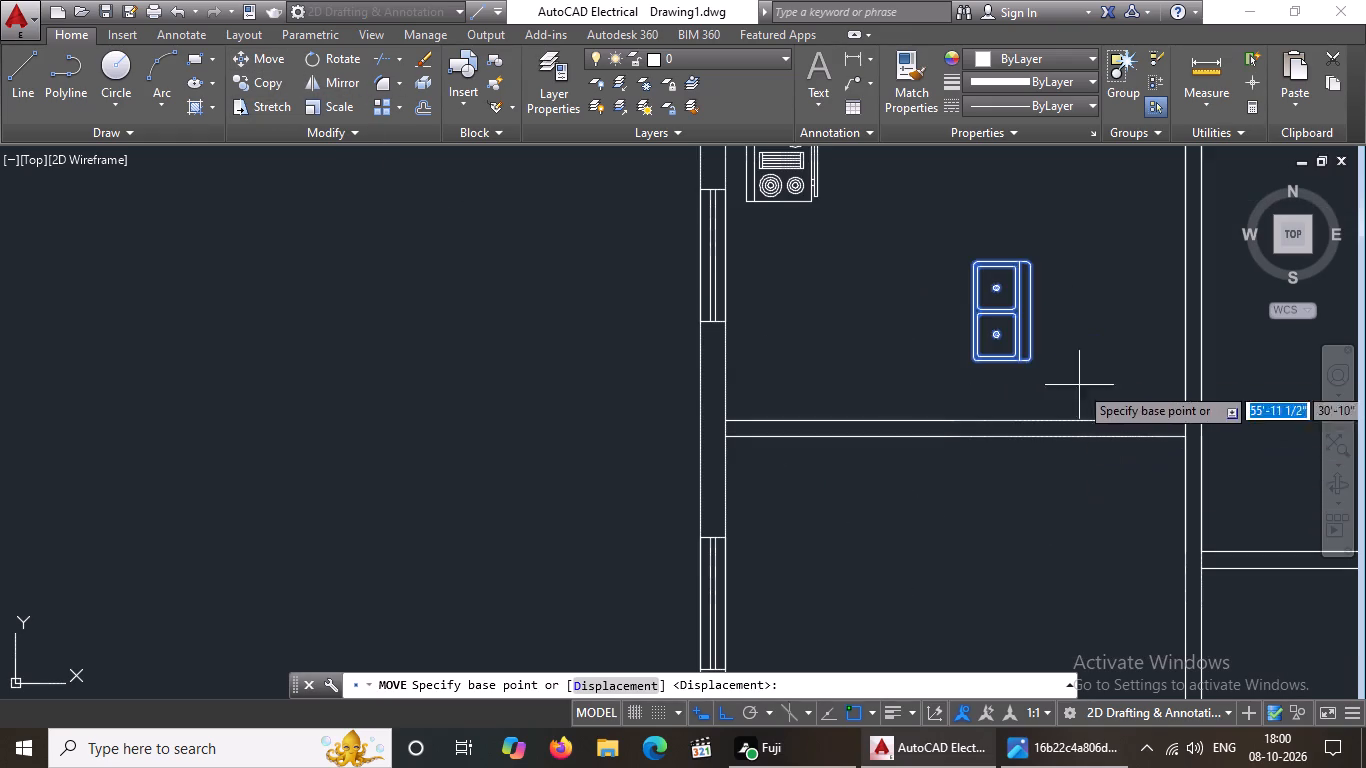
left_click(979, 355)
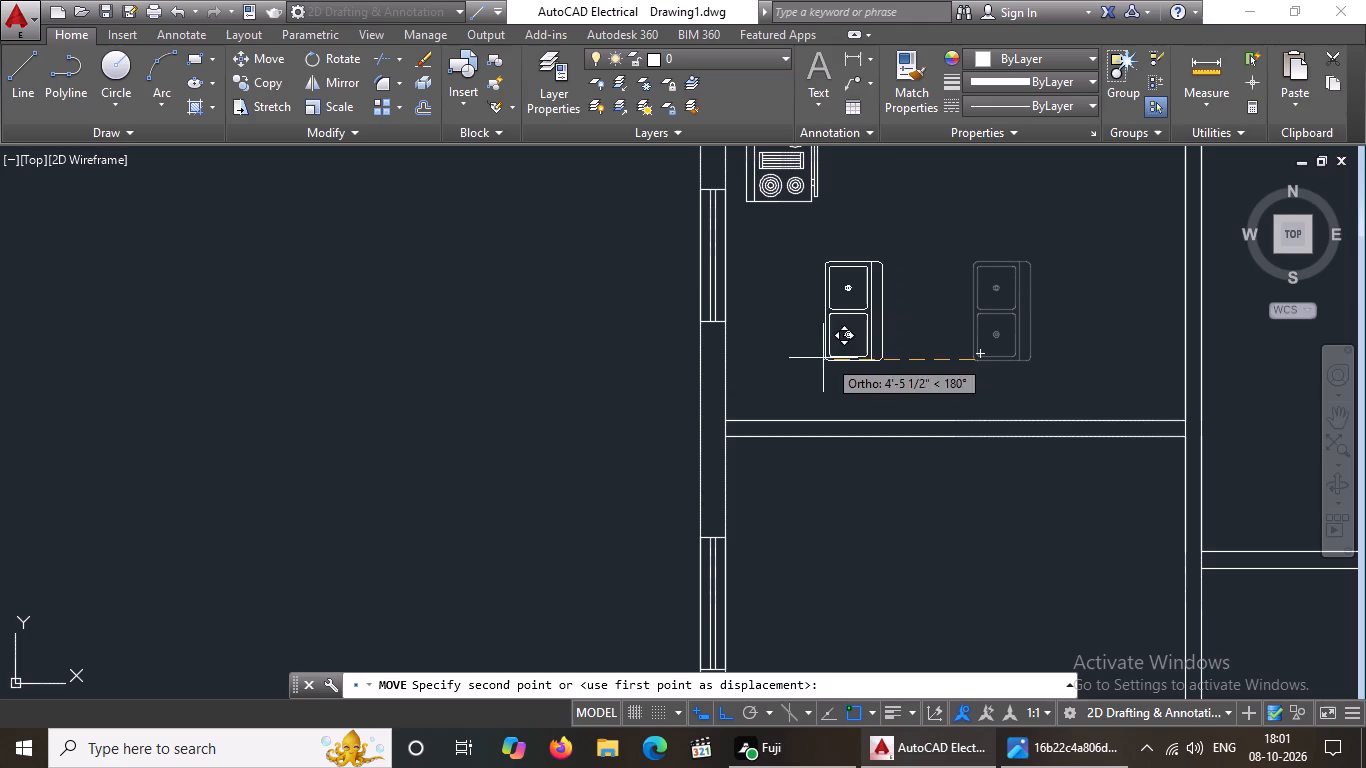
scroll(757, 335, "down", 1)
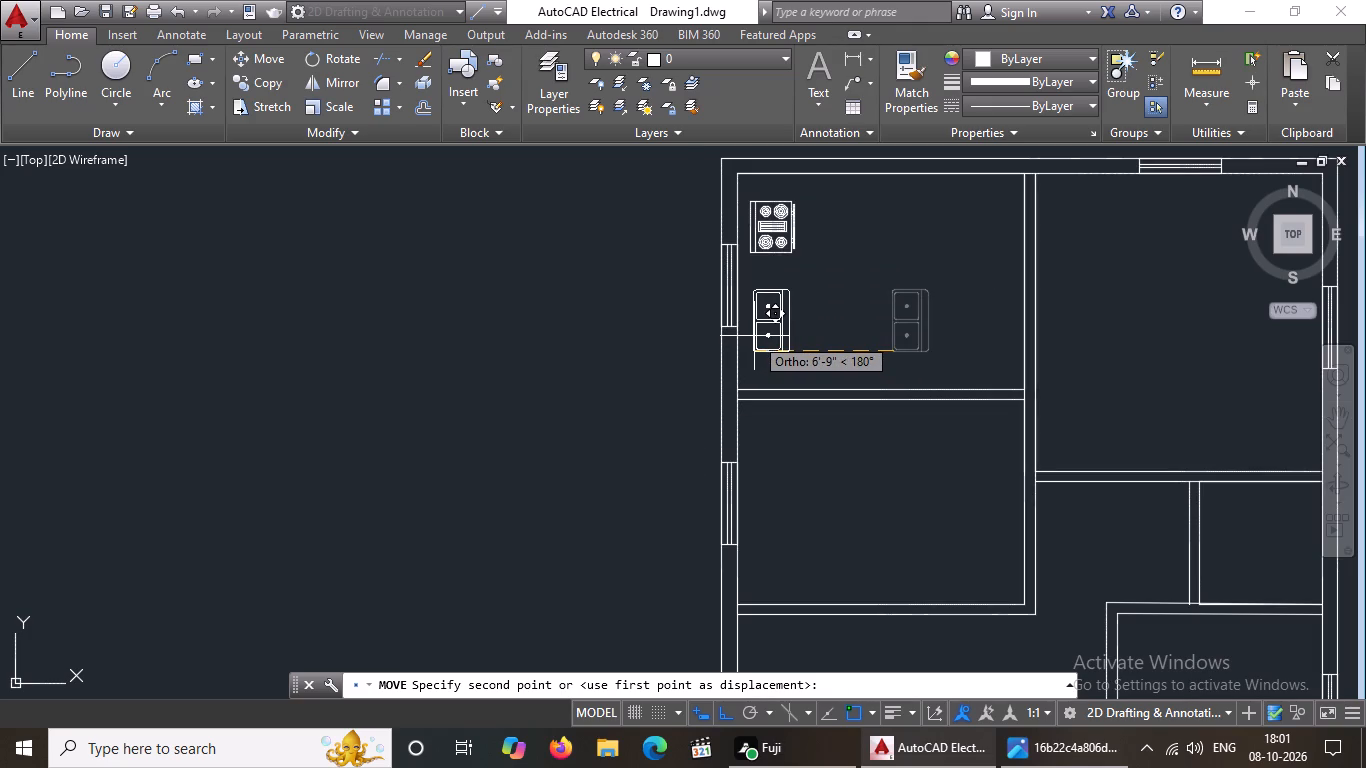
left_click(754, 336)
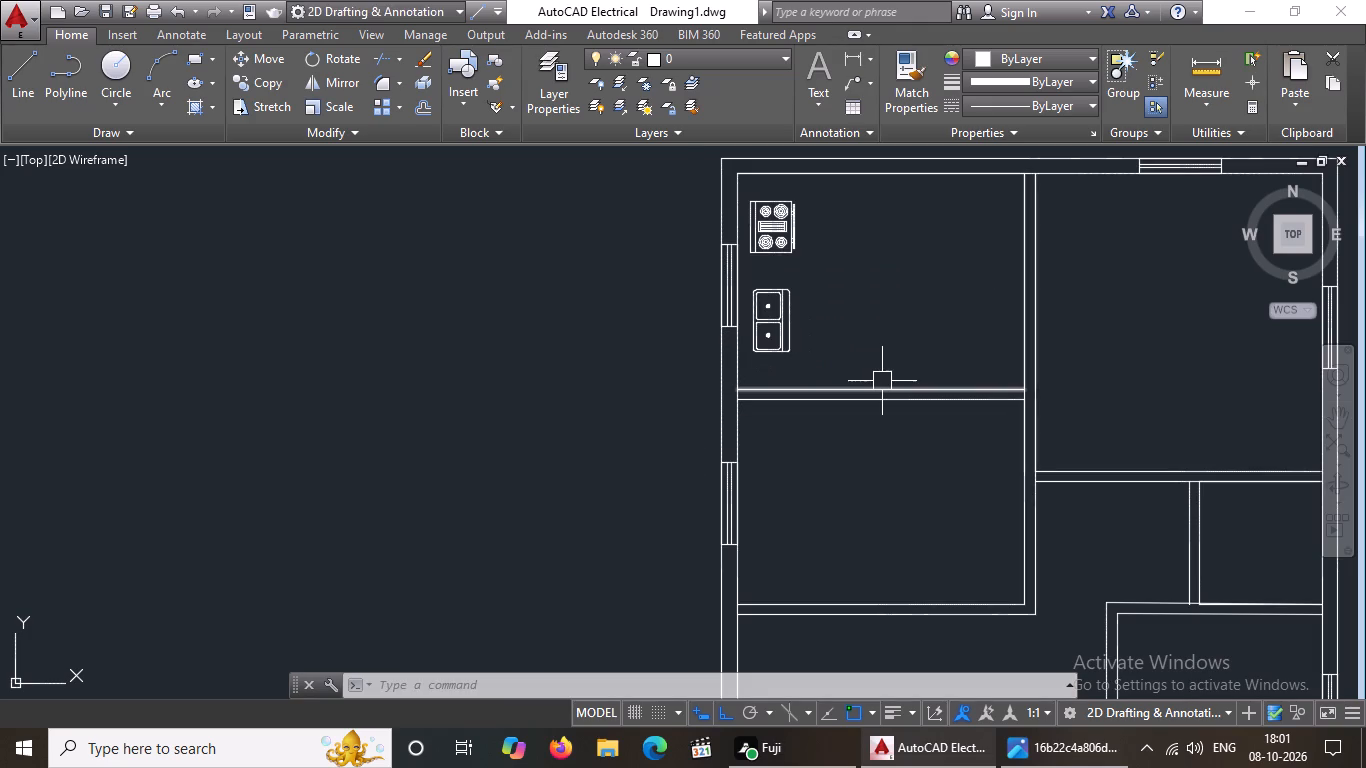
key("Escape")
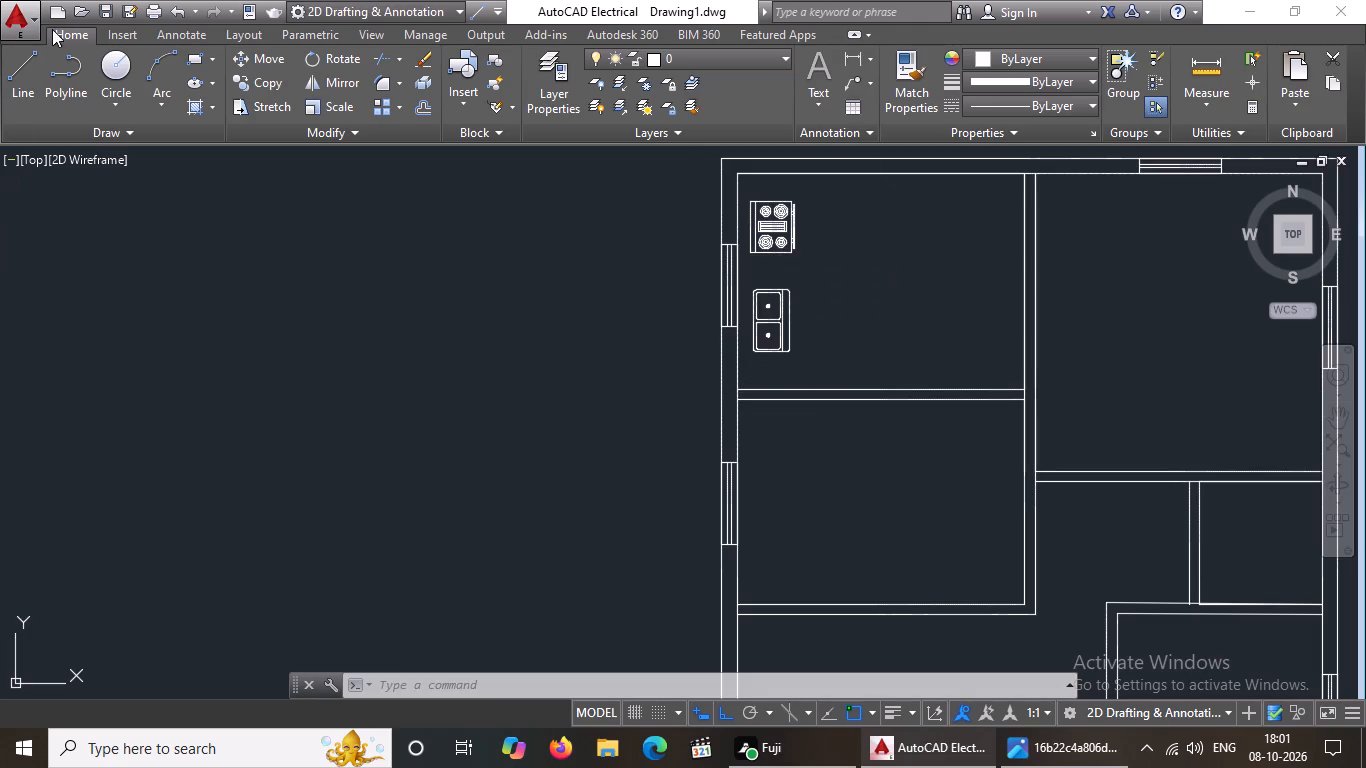
Draw the counter's front edge as a vertical line just east of the range and sink, from the north wall to the room's south partition.
left_click(32, 62)
scroll(800, 177, "up", 1)
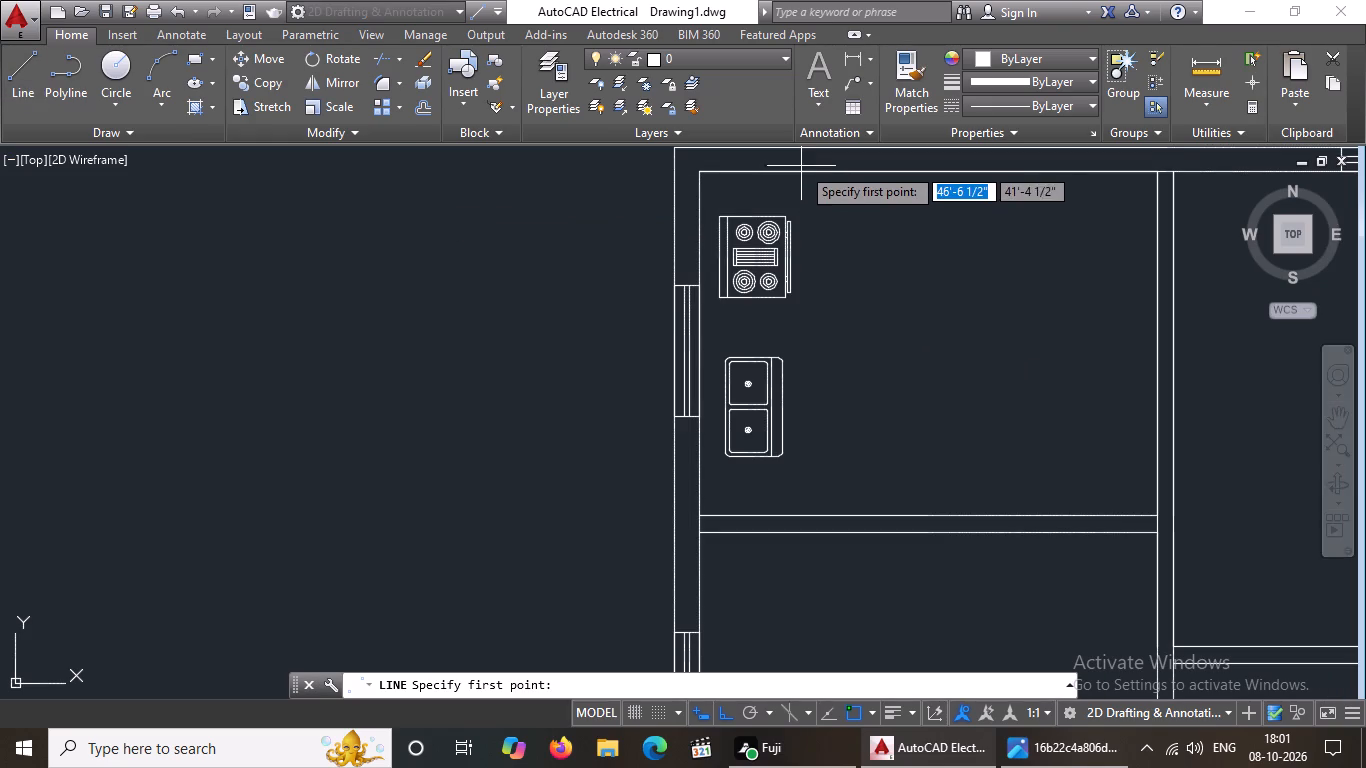
left_click_drag(801, 171, 801, 188)
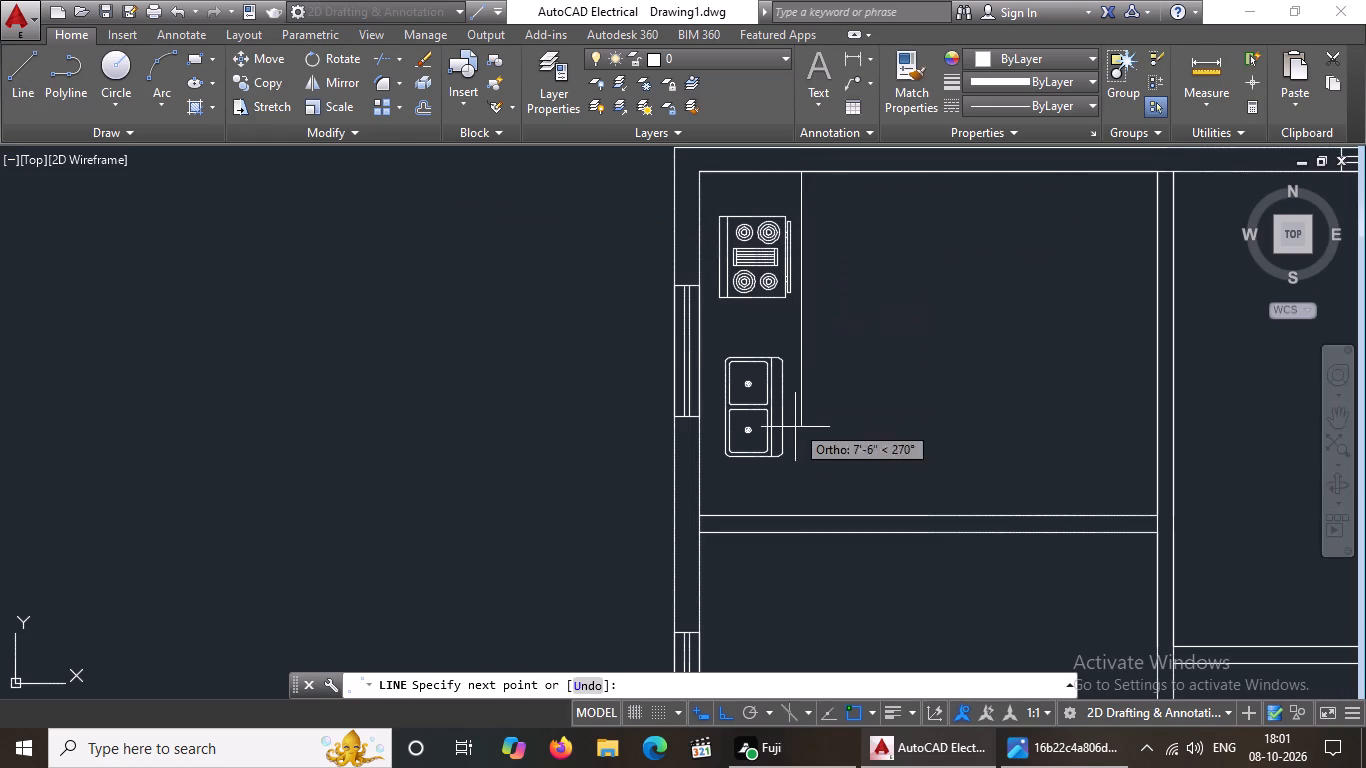
left_click(801, 517)
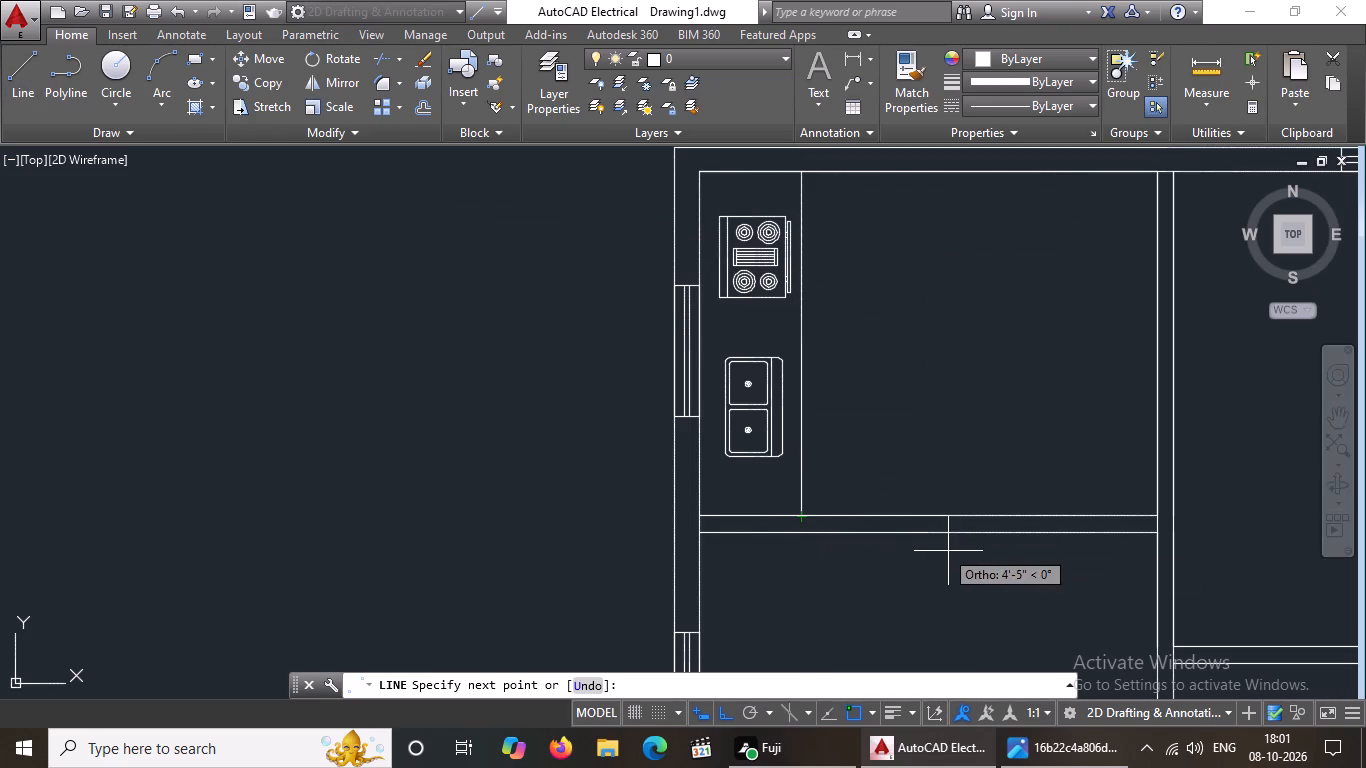
key("Escape")
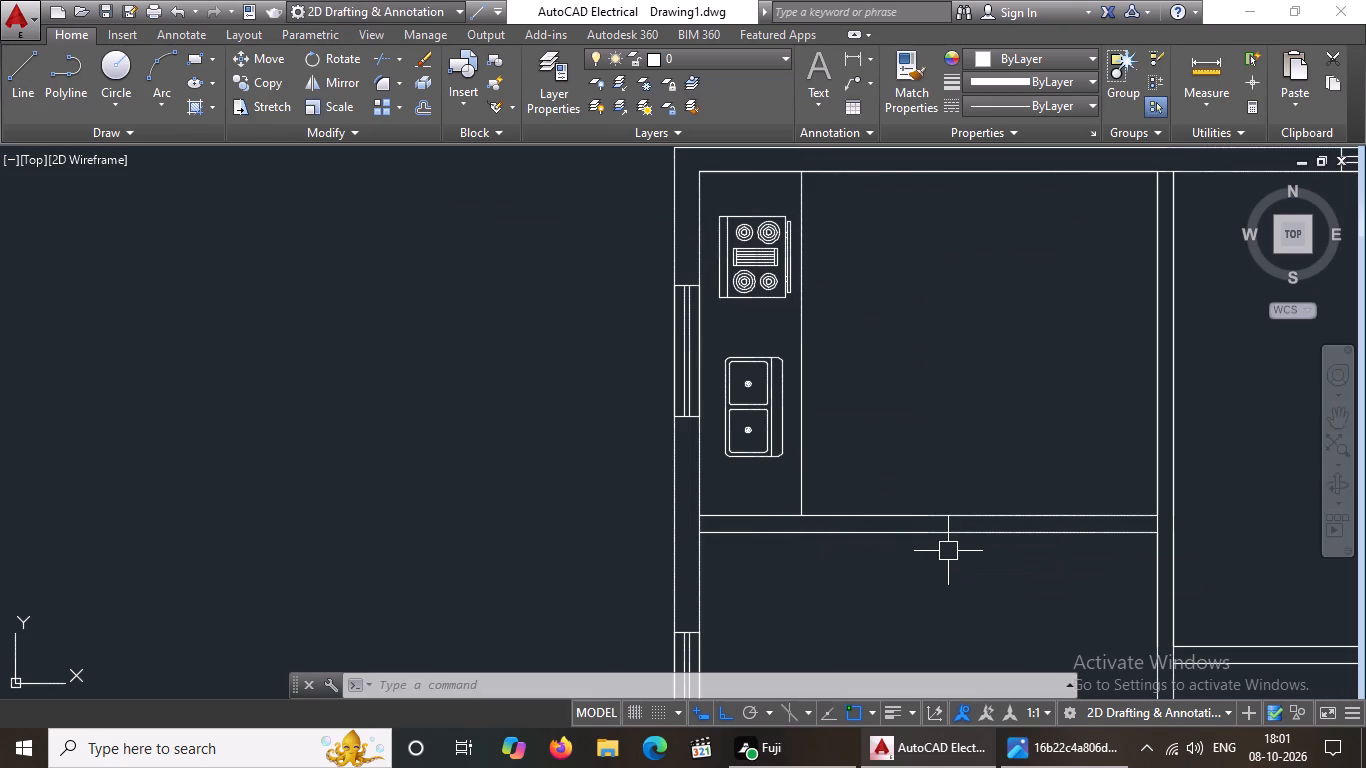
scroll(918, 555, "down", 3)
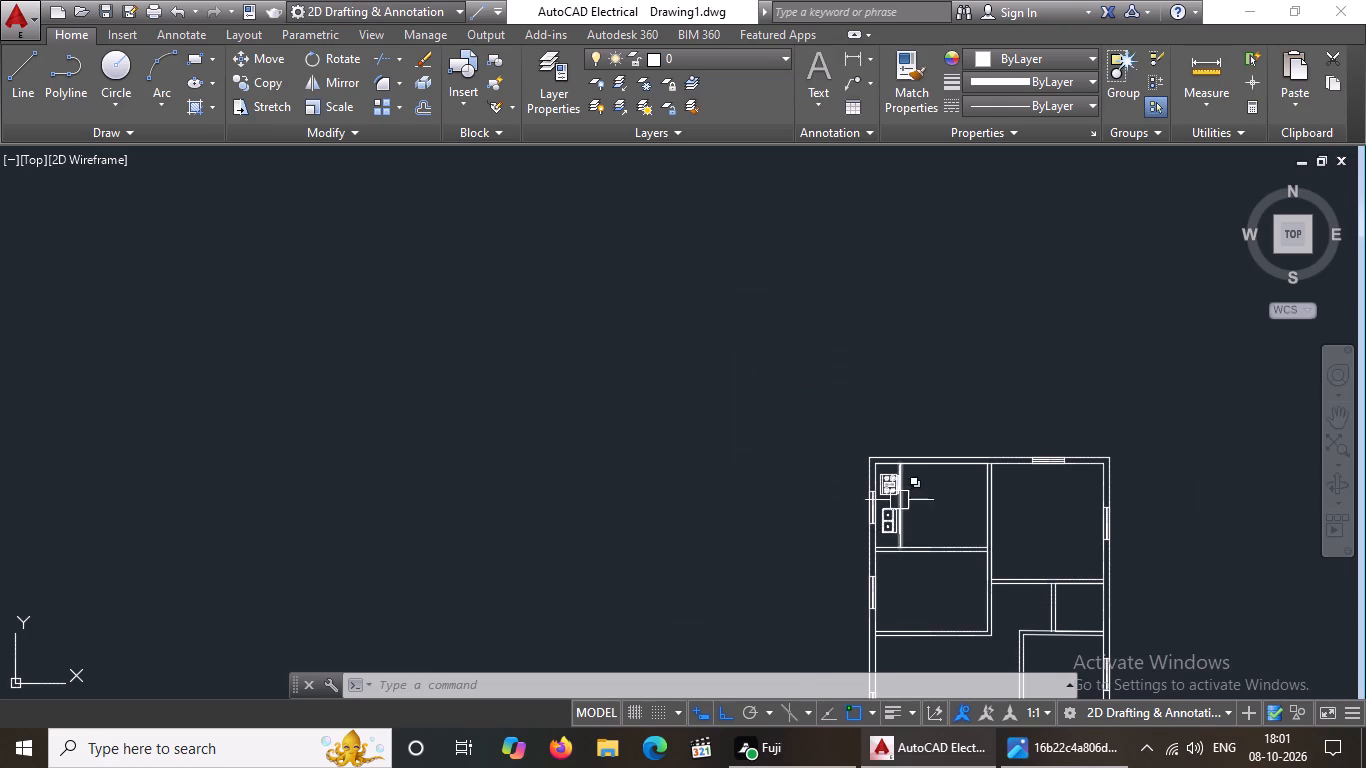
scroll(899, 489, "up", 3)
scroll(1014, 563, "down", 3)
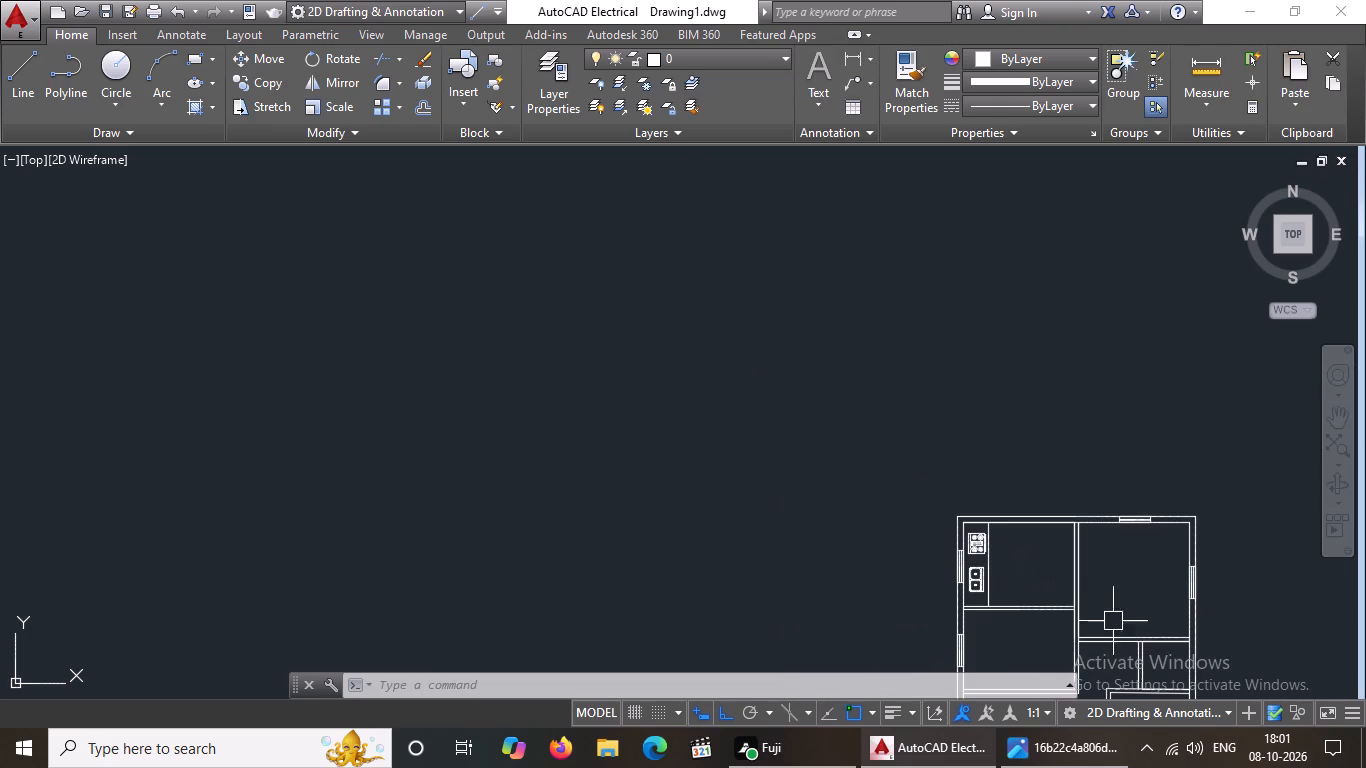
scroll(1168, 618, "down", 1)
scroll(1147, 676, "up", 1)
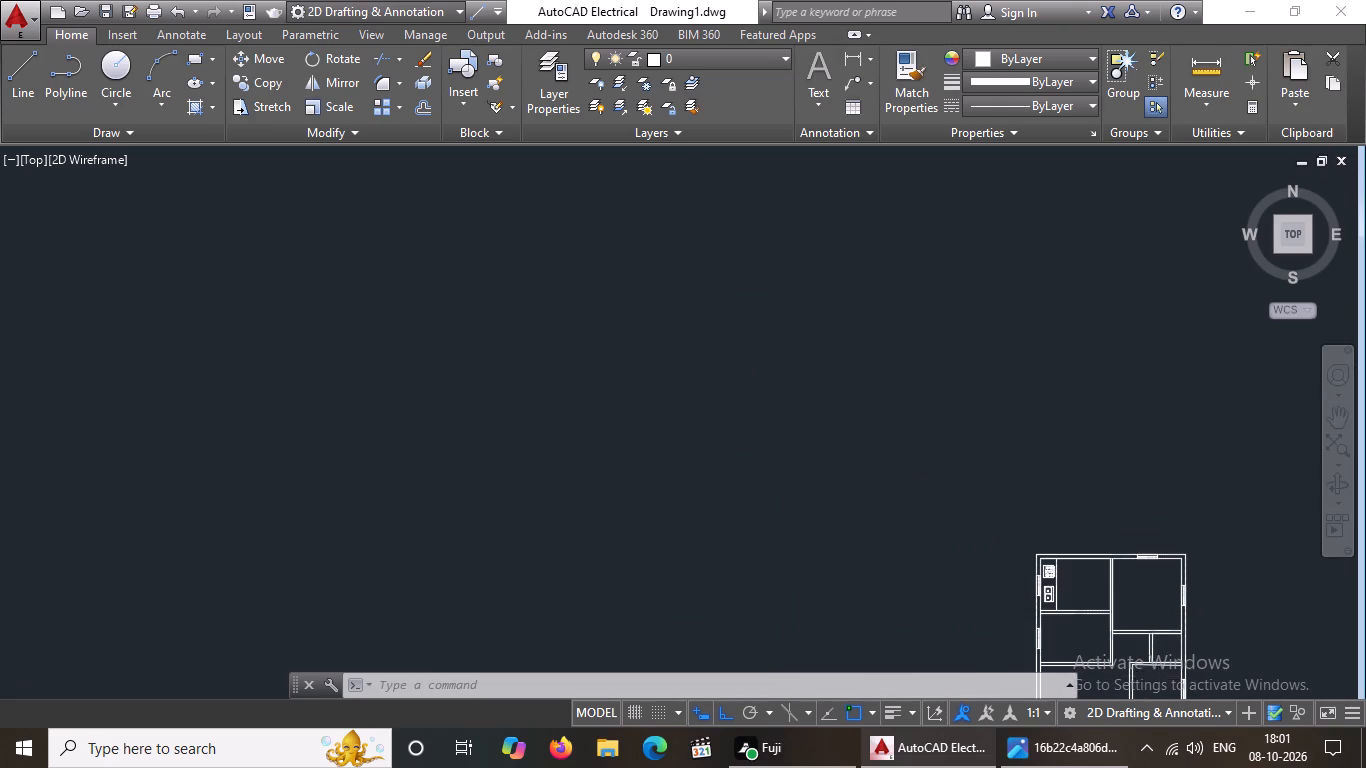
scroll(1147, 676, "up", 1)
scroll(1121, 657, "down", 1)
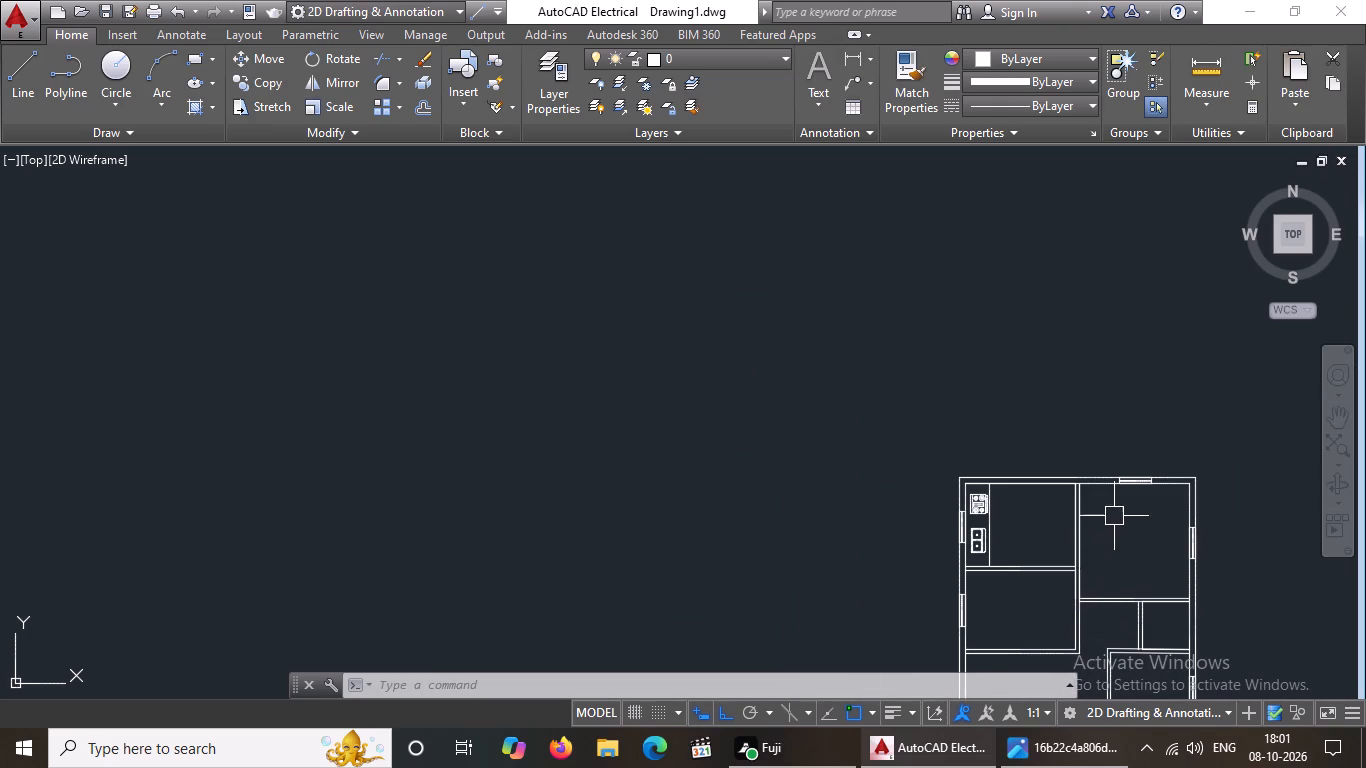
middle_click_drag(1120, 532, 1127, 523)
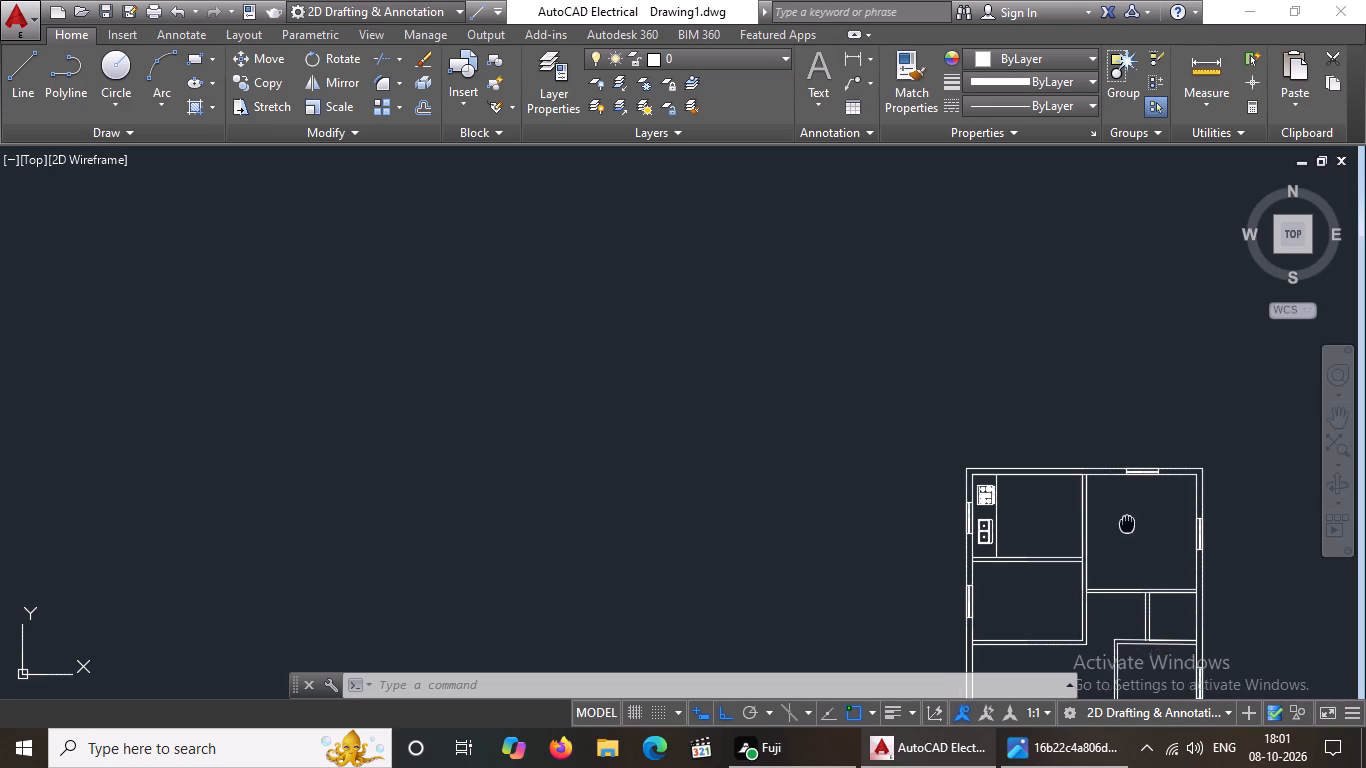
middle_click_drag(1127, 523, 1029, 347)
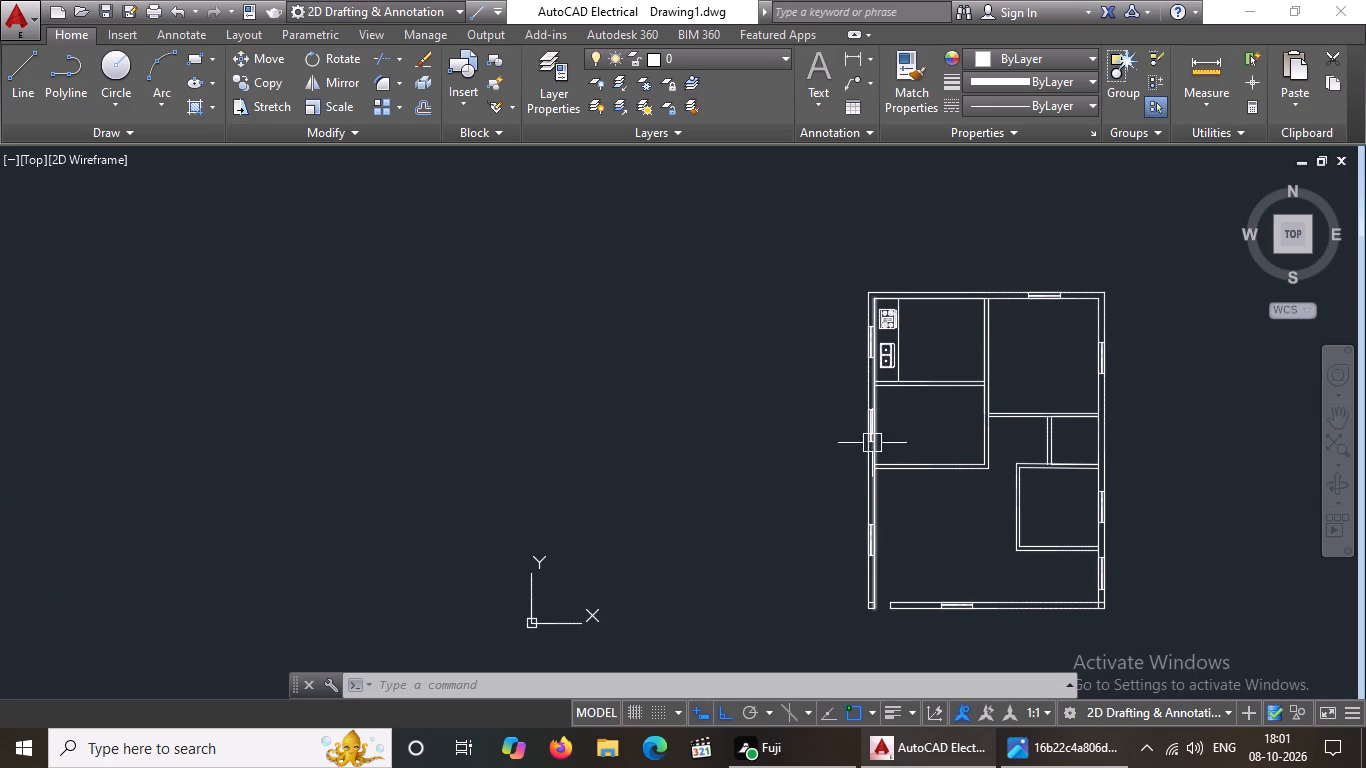
Erase the short line overlapping the west face of the central wall, alongside the north-west room.
scroll(978, 322, "up", 3)
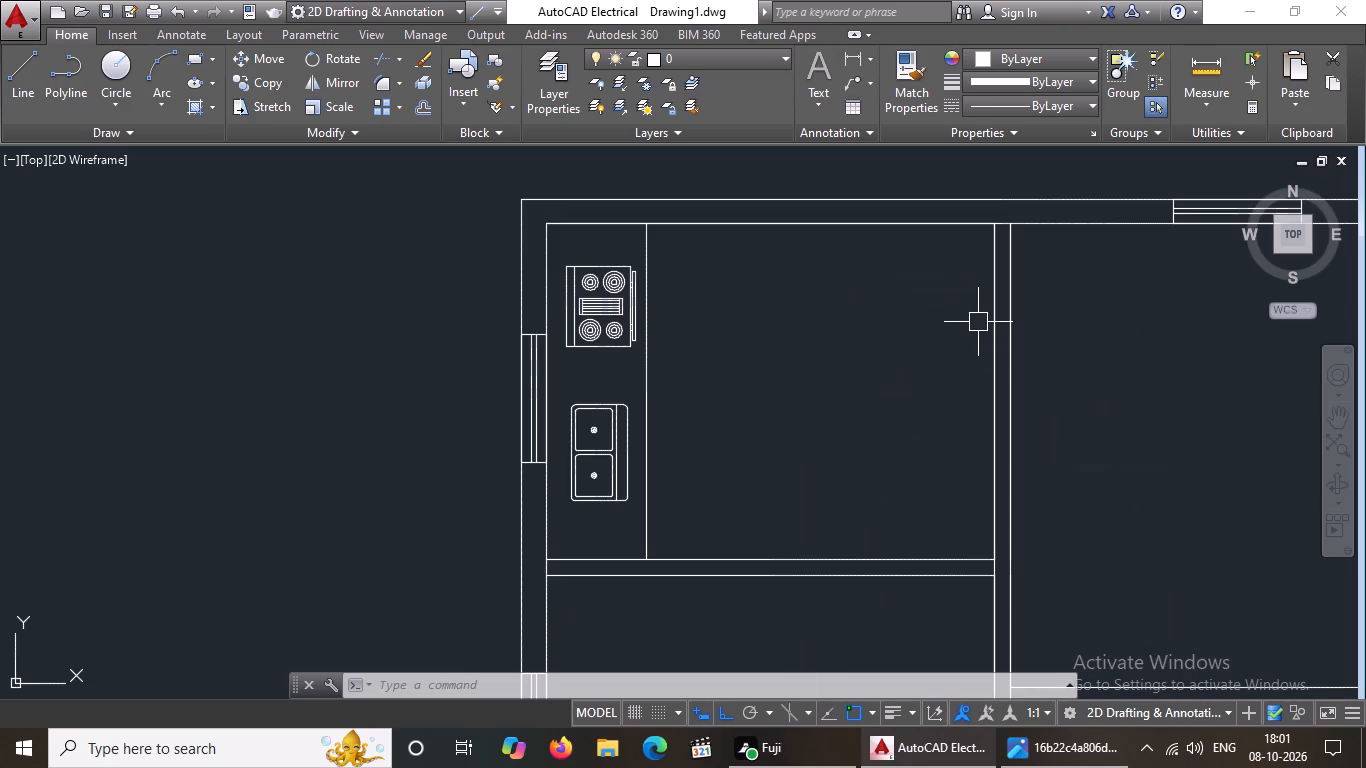
scroll(978, 322, "down", 1)
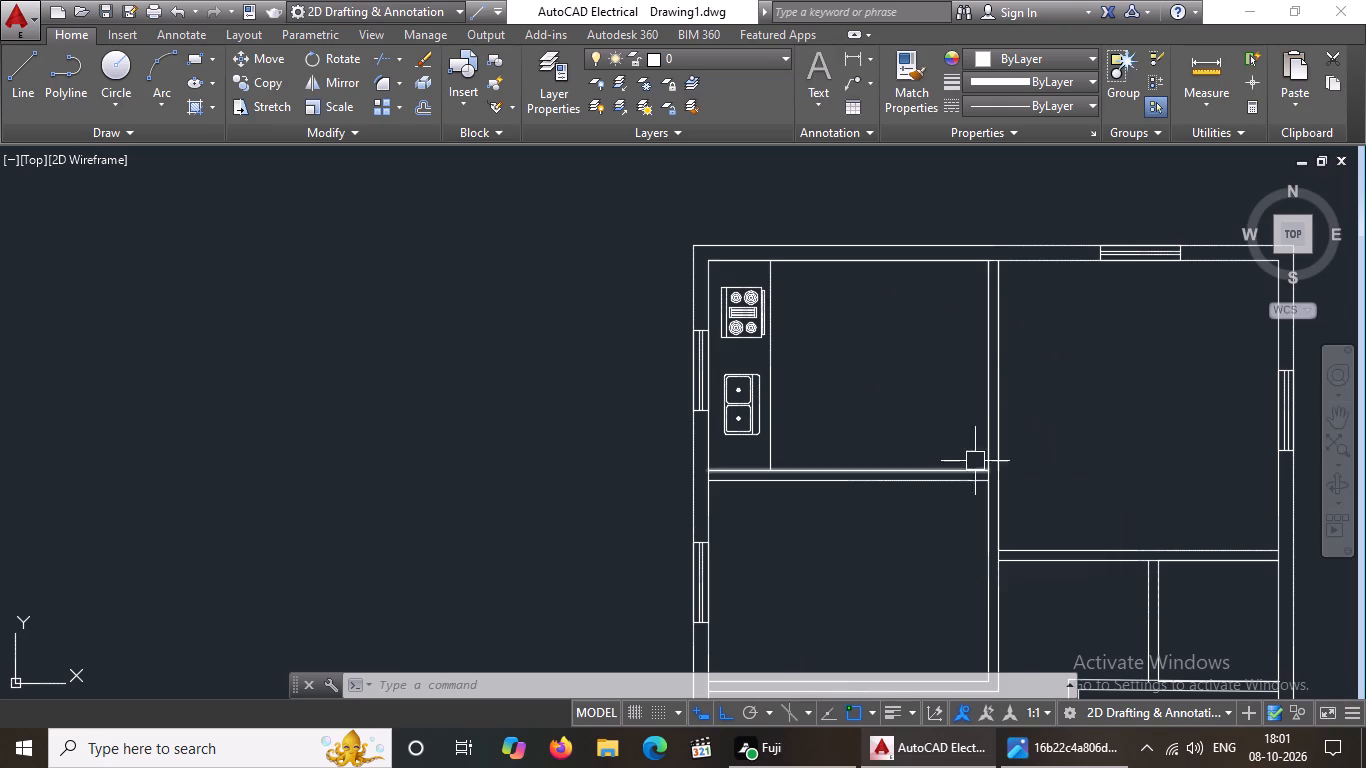
left_click(983, 425)
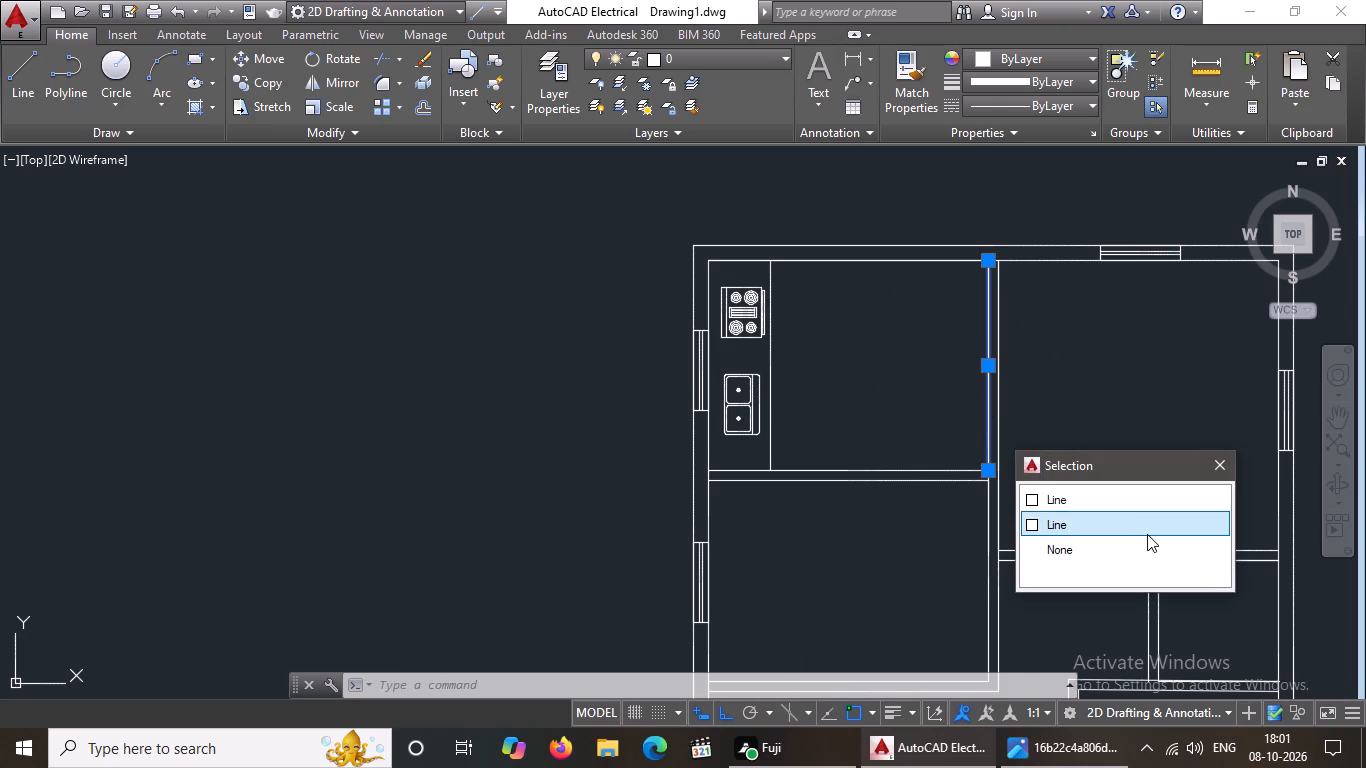
key("Delete")
key("Delete")
left_click(1127, 522)
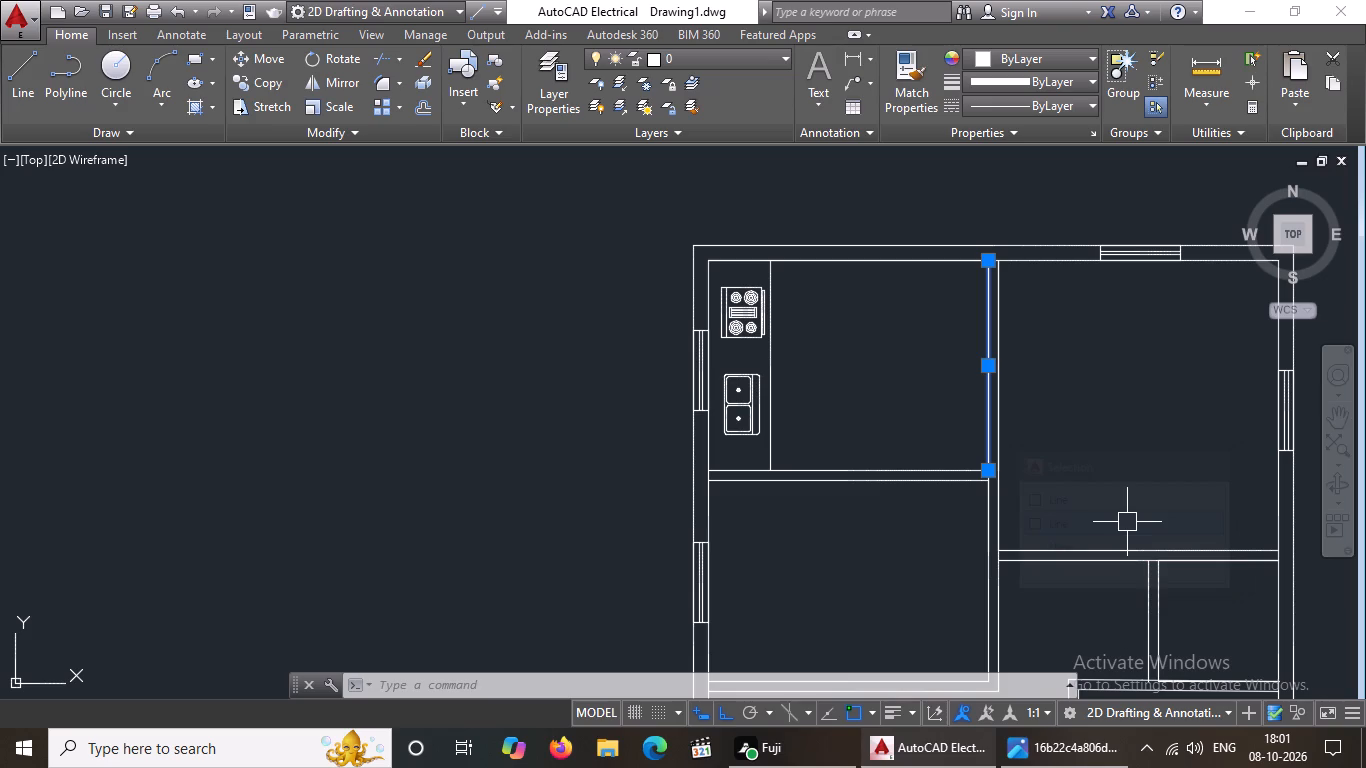
key("Delete")
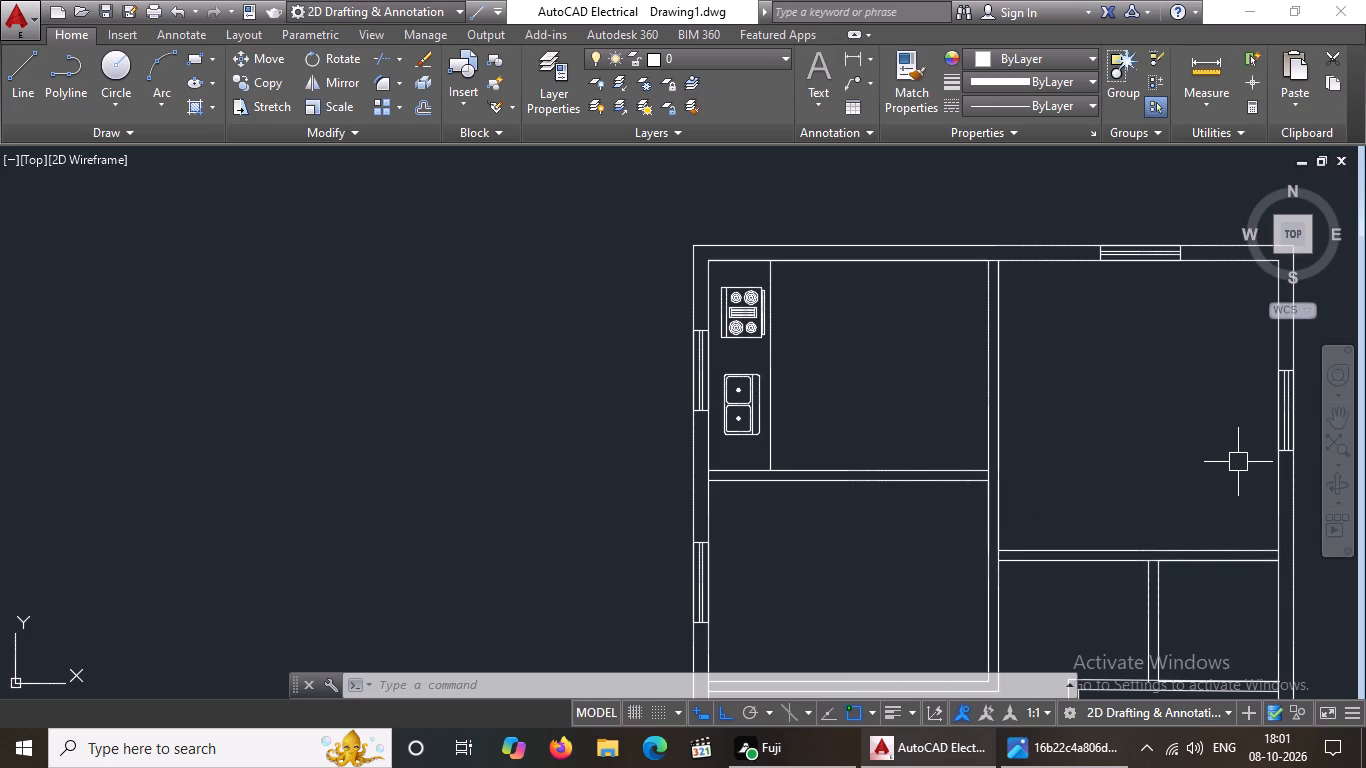
key("Escape")
Insert the "Bed - Queen" block from DesignCenter's Home - Space Planner.dwg in the north-east room, with its head just below the north window.
key("d")
key("c")
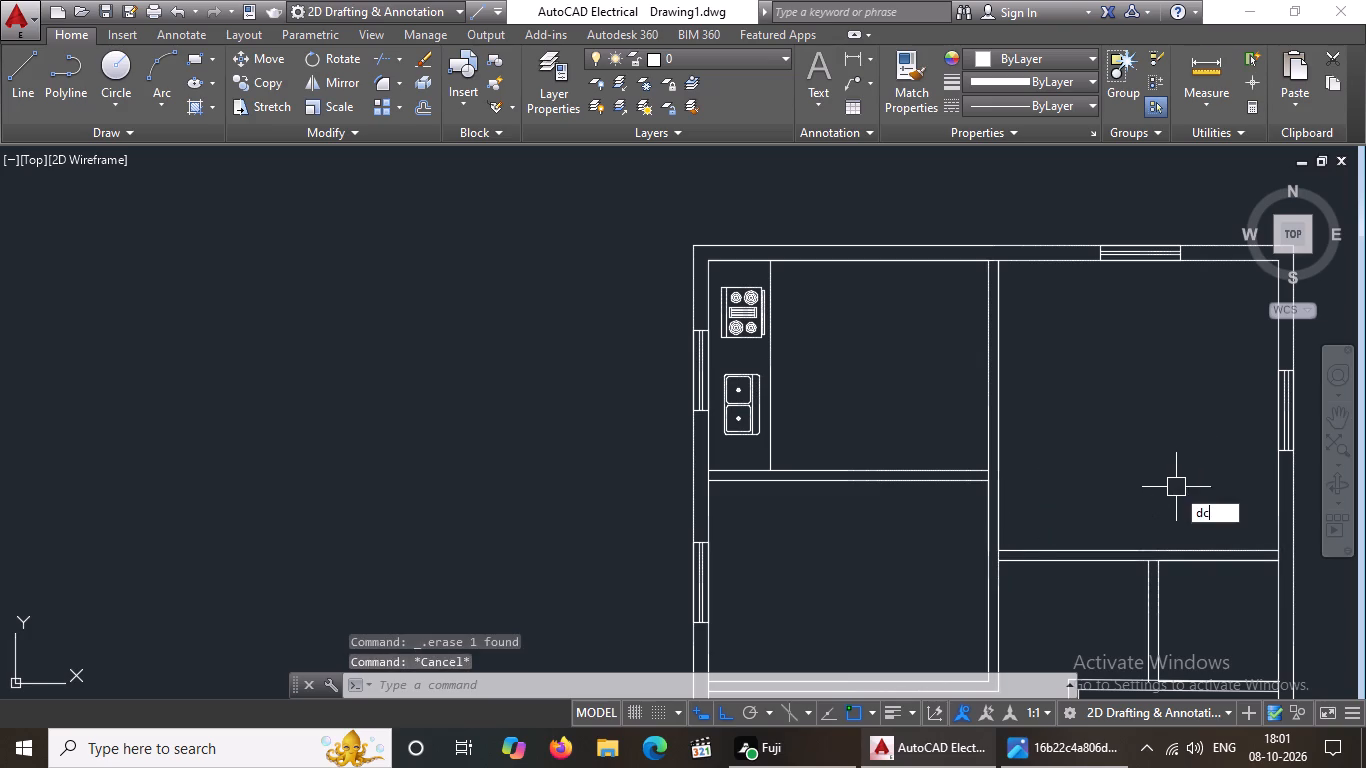
key("space")
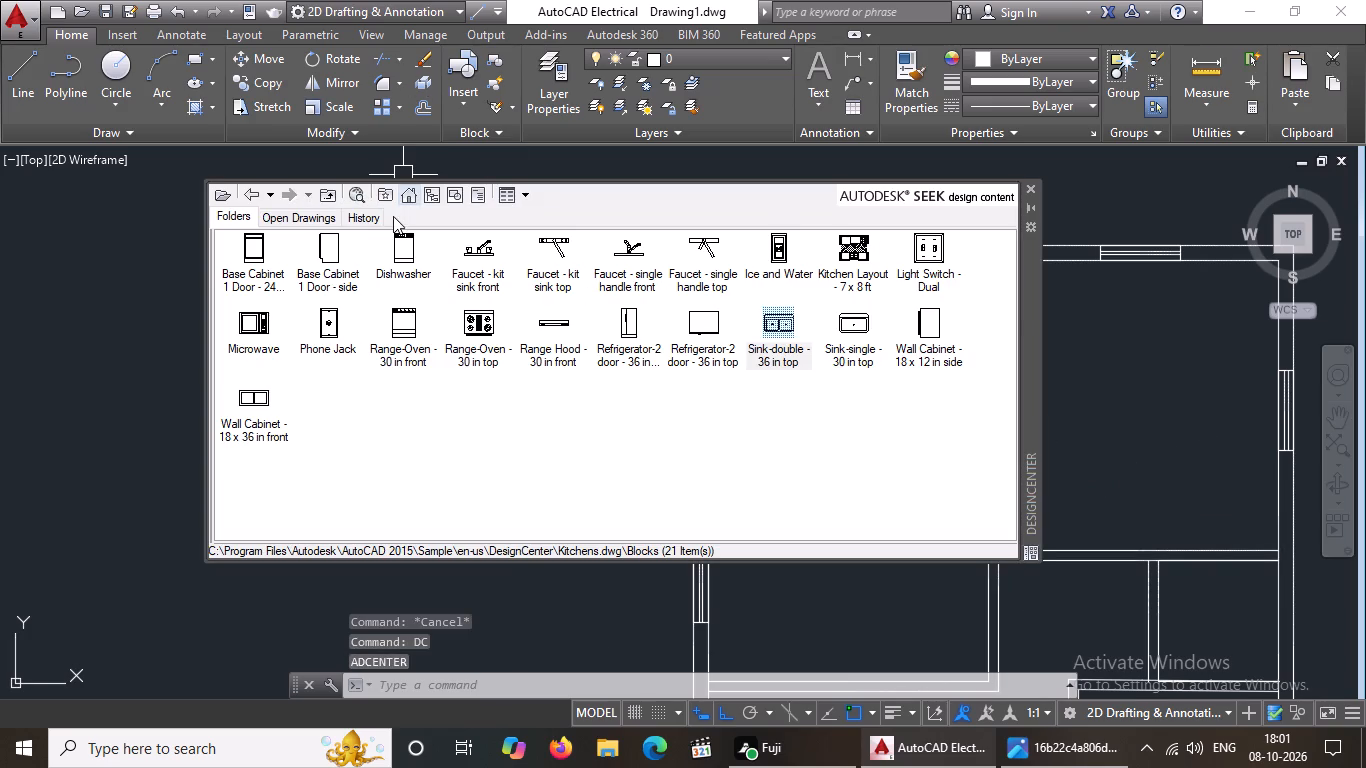
left_click(410, 197)
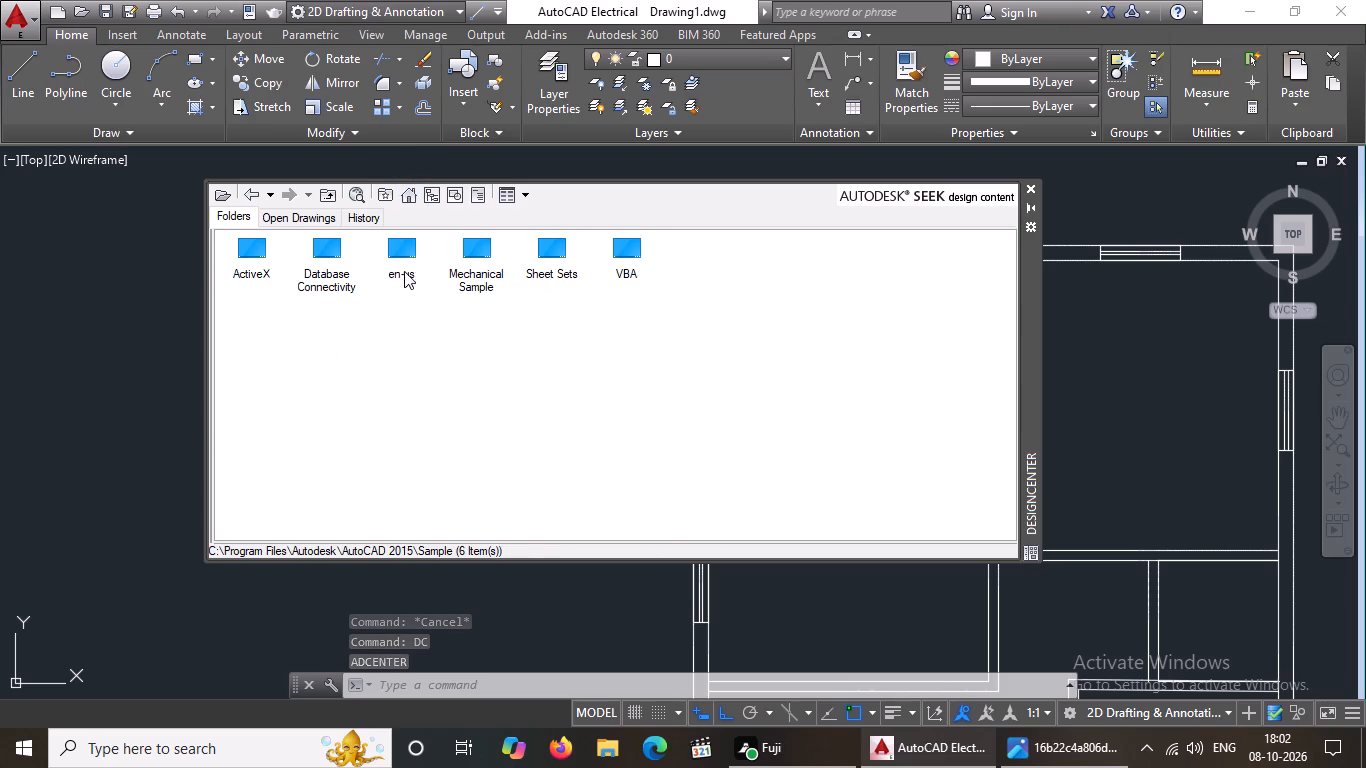
double_click(404, 271)
double_click(280, 267)
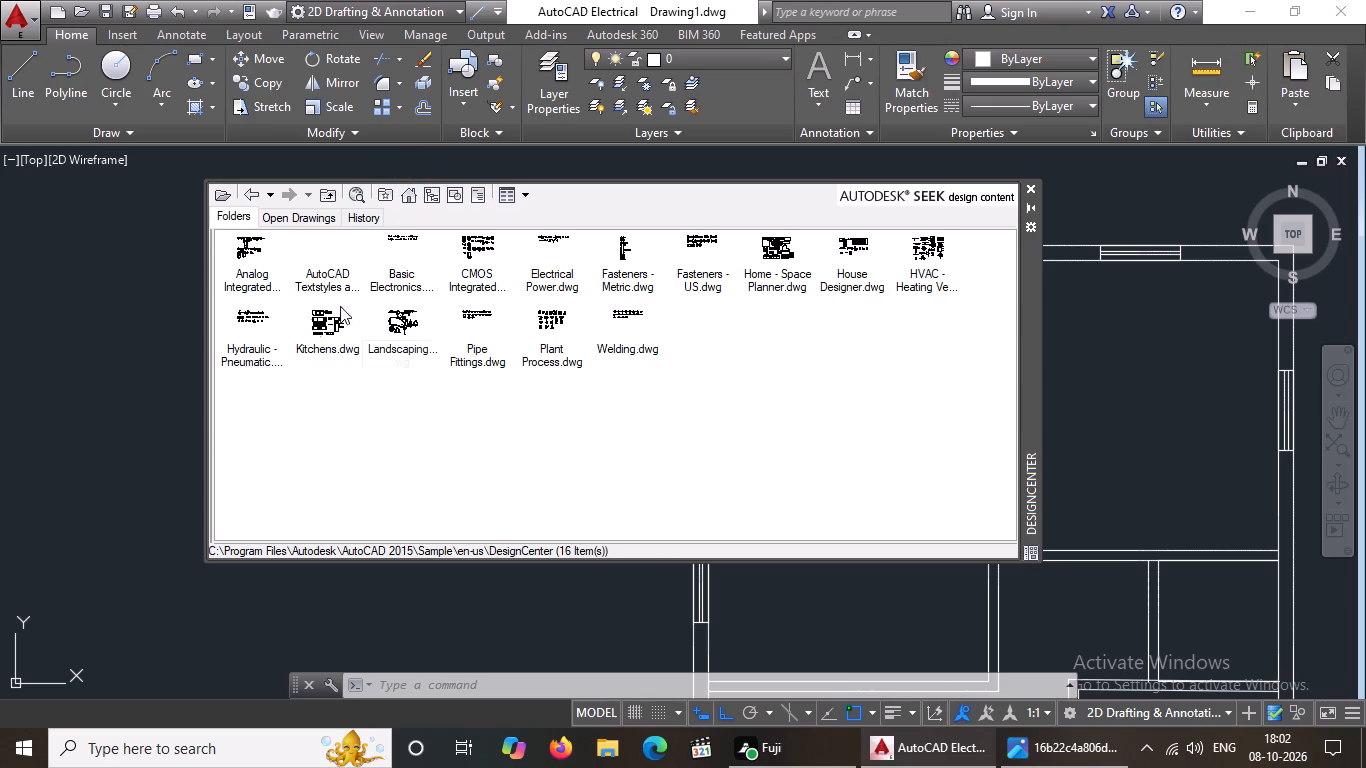
double_click(782, 273)
double_click(240, 254)
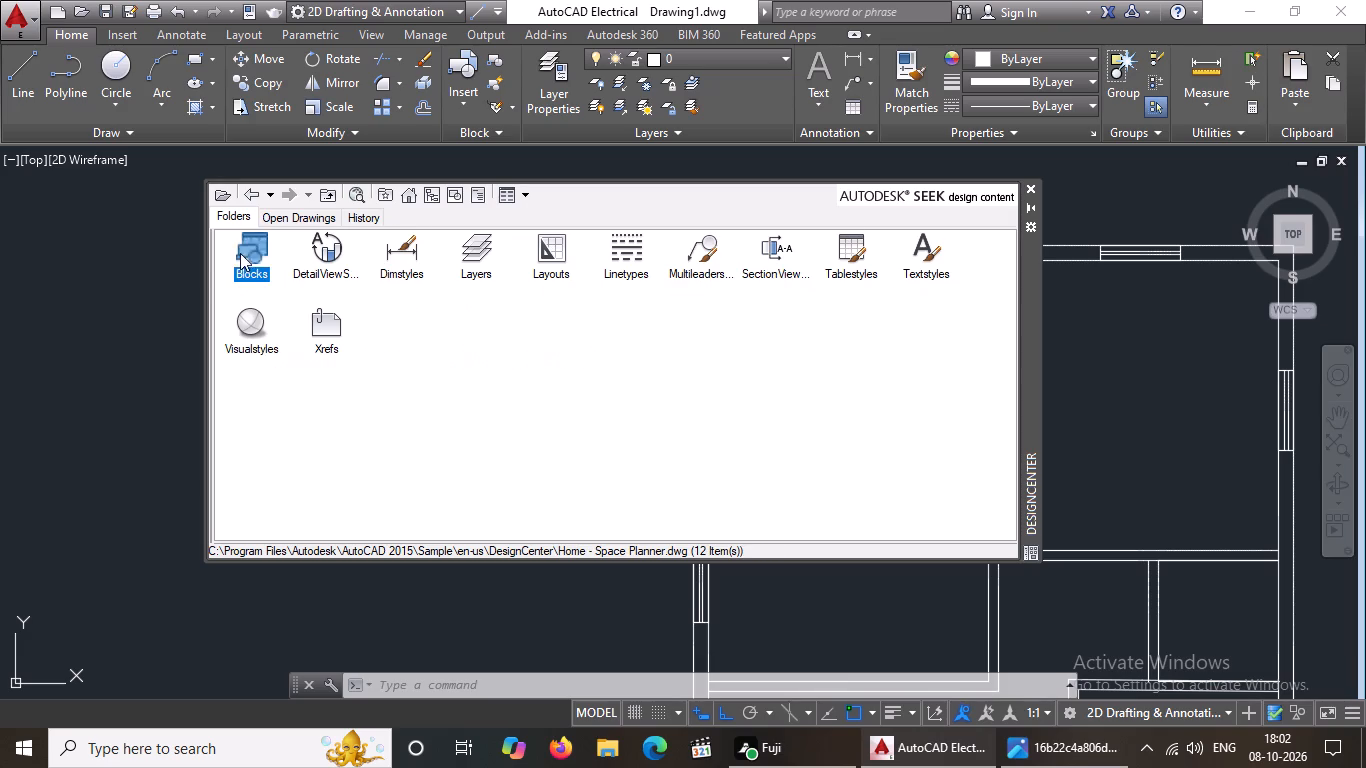
double_click(252, 263)
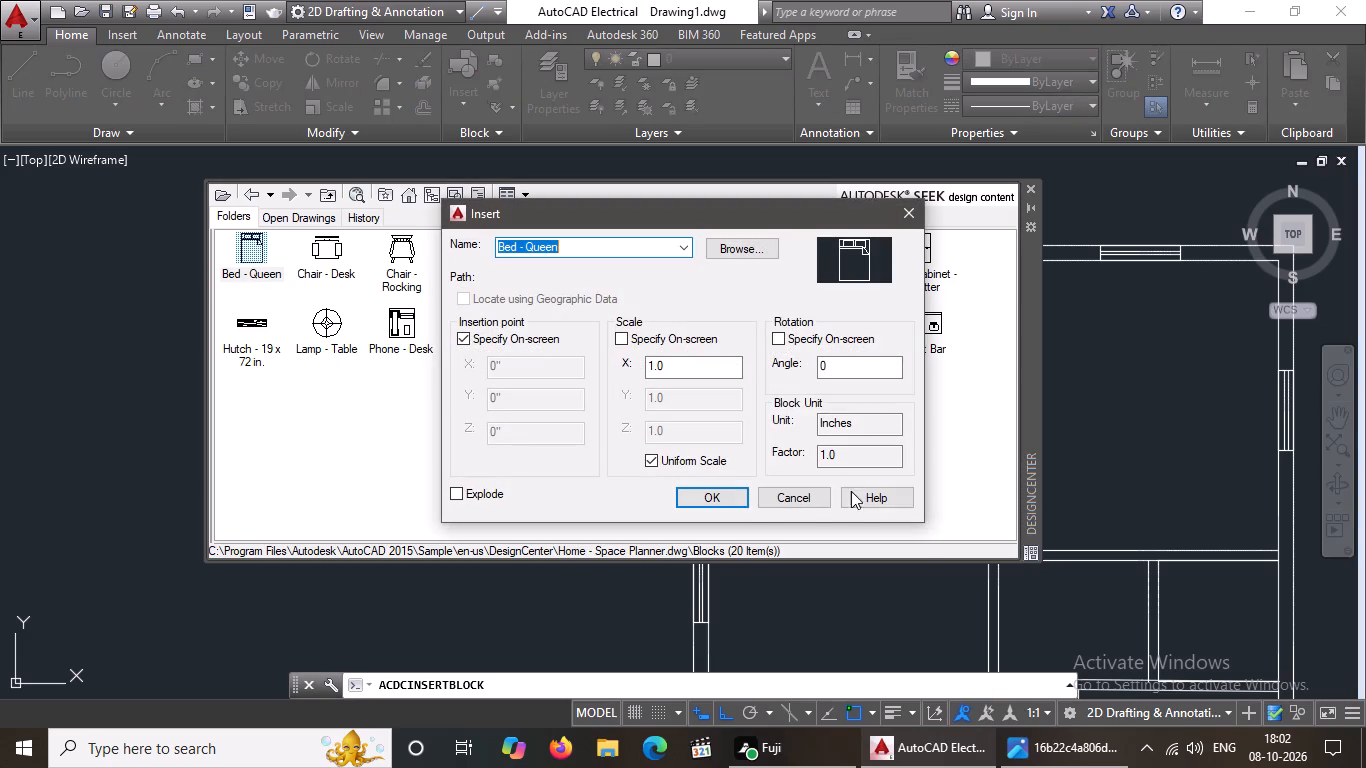
left_click(738, 495)
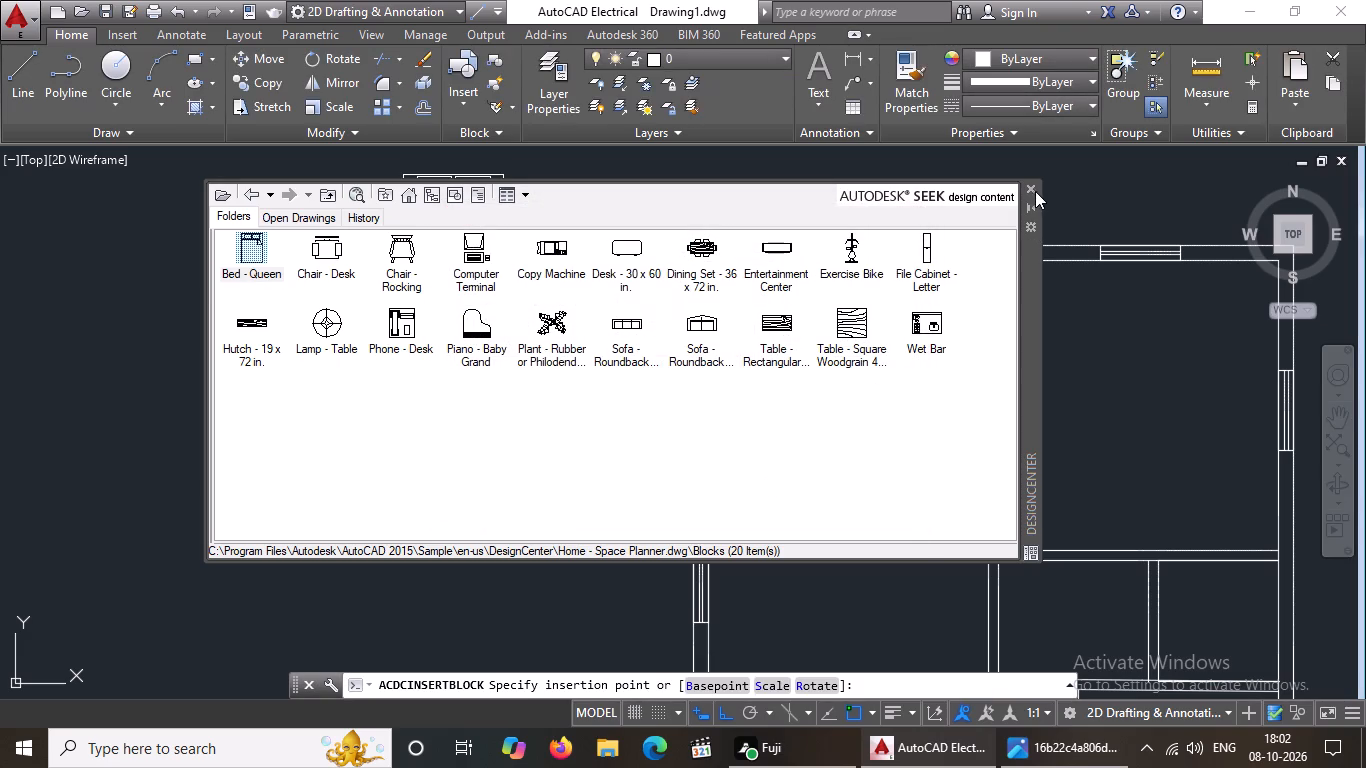
left_click(1033, 191)
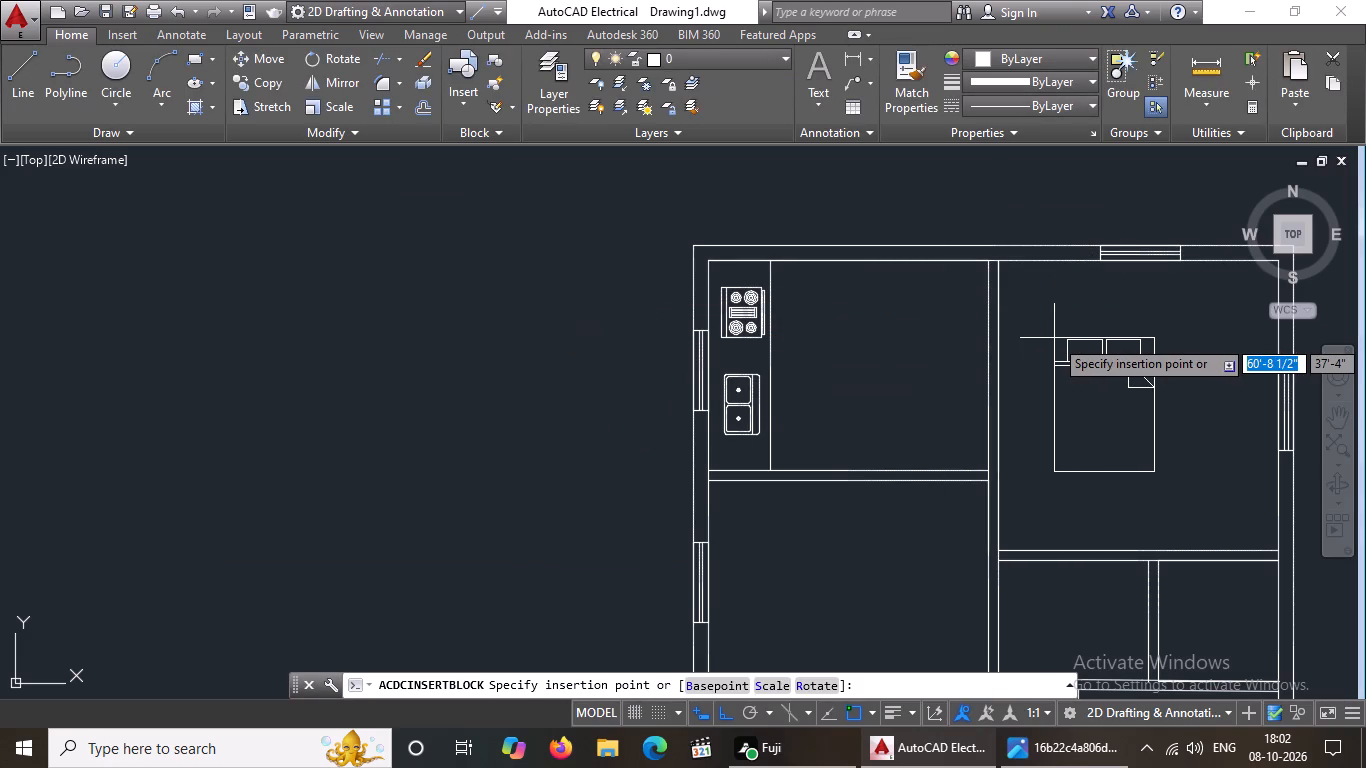
left_click(1088, 266)
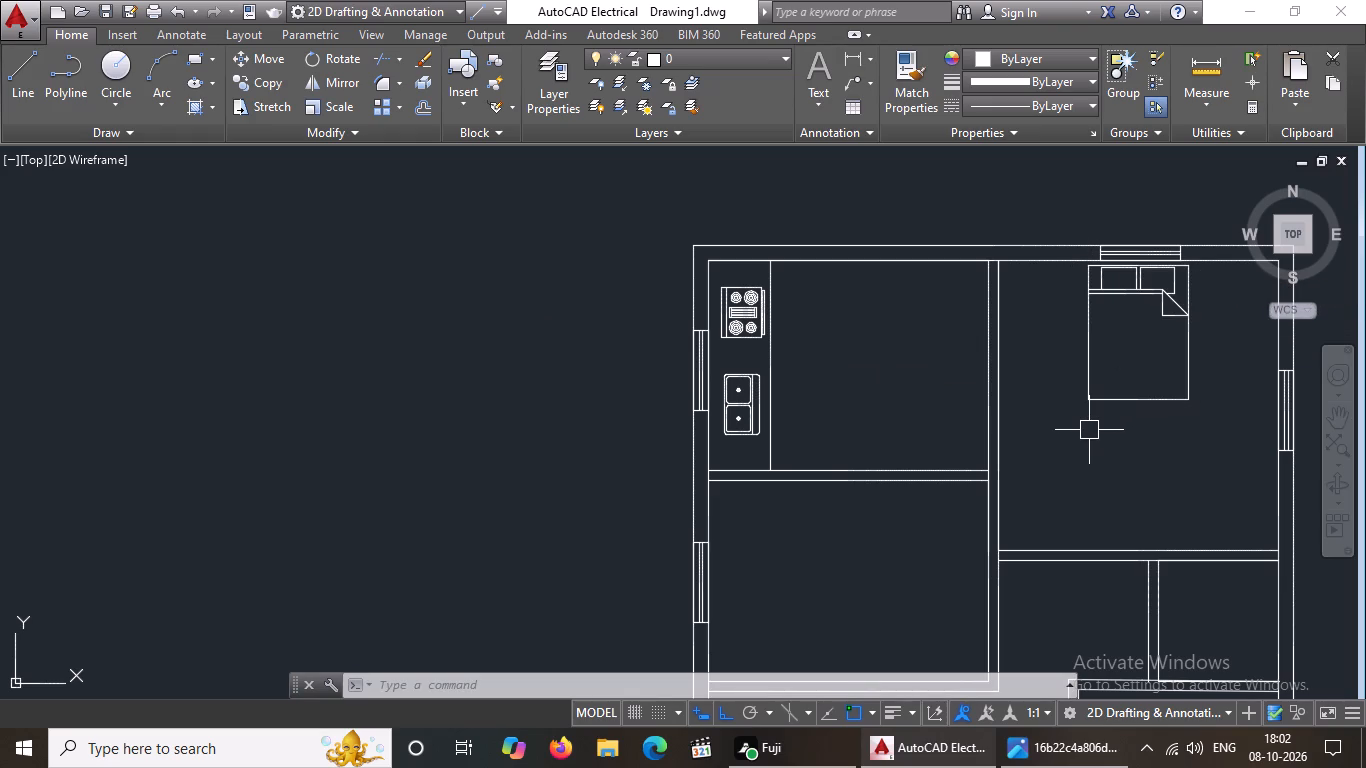
key("Escape")
Insert the "Table - Rectangular Woodgrain 60 x 30 in." block from Home - Space Planner.dwg in the north-east room's south-east corner.
type("dc")
key("space")
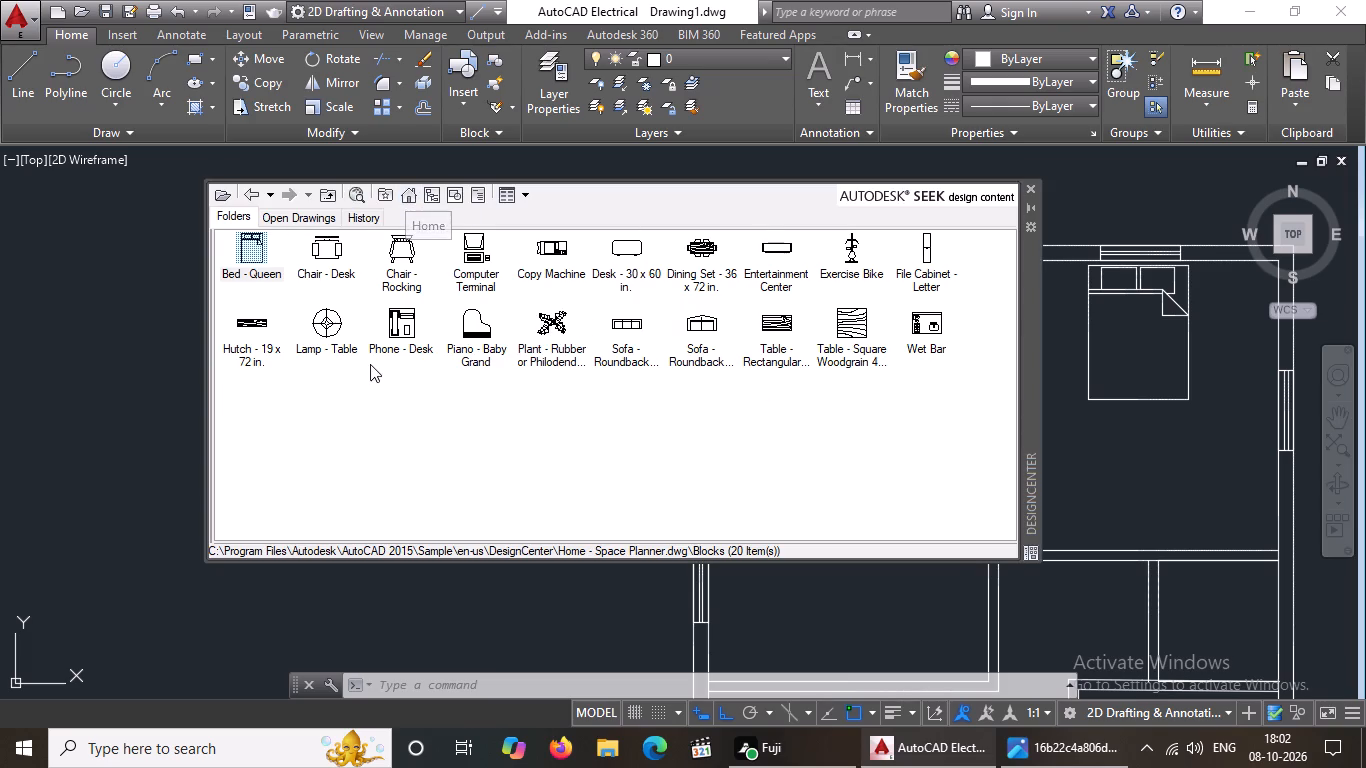
left_click(405, 198)
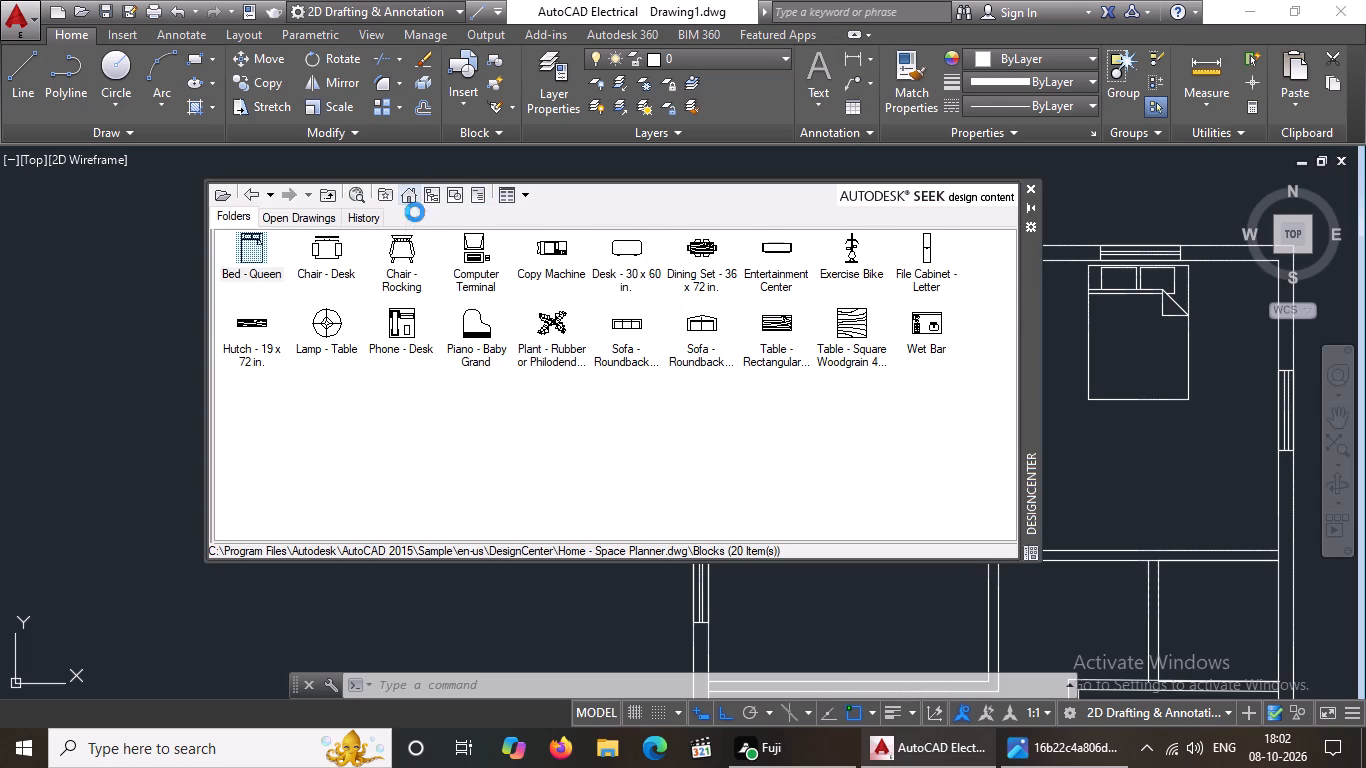
double_click(410, 267)
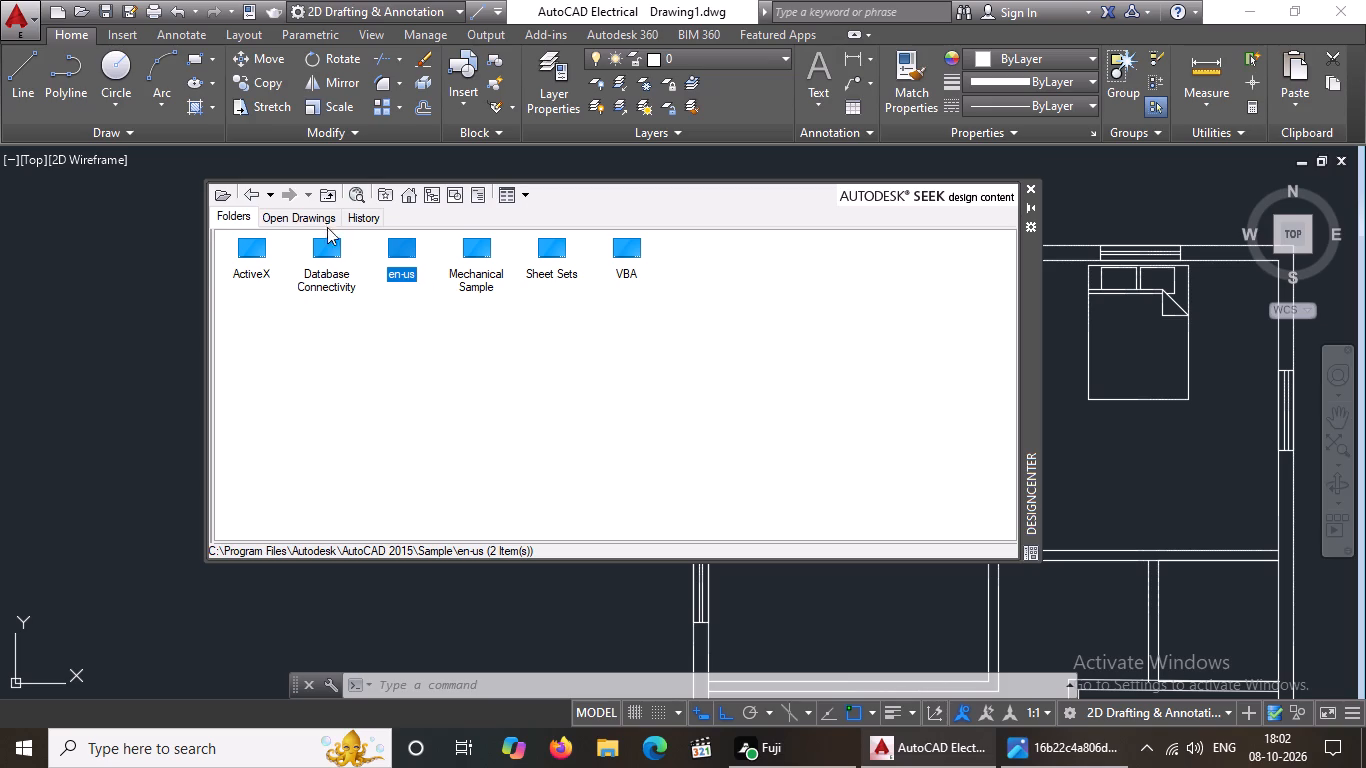
double_click(245, 266)
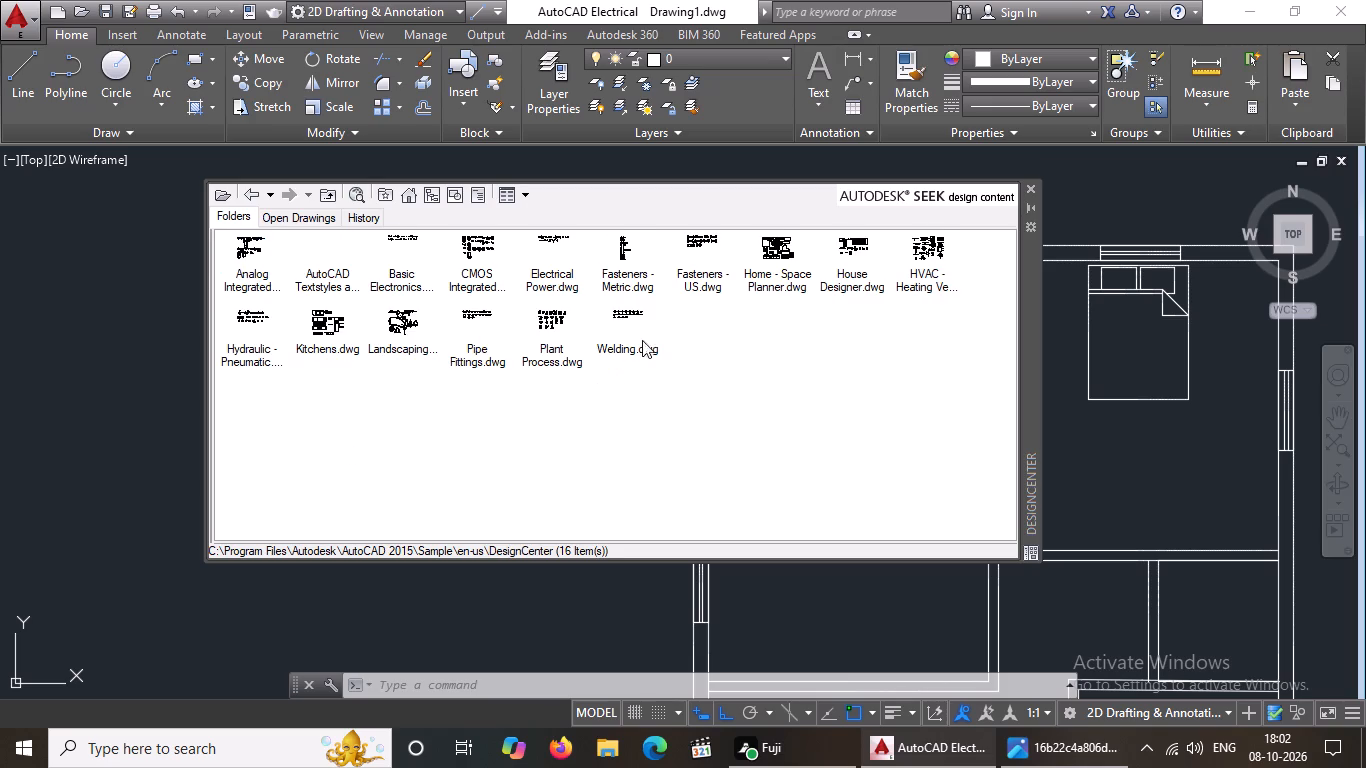
double_click(782, 259)
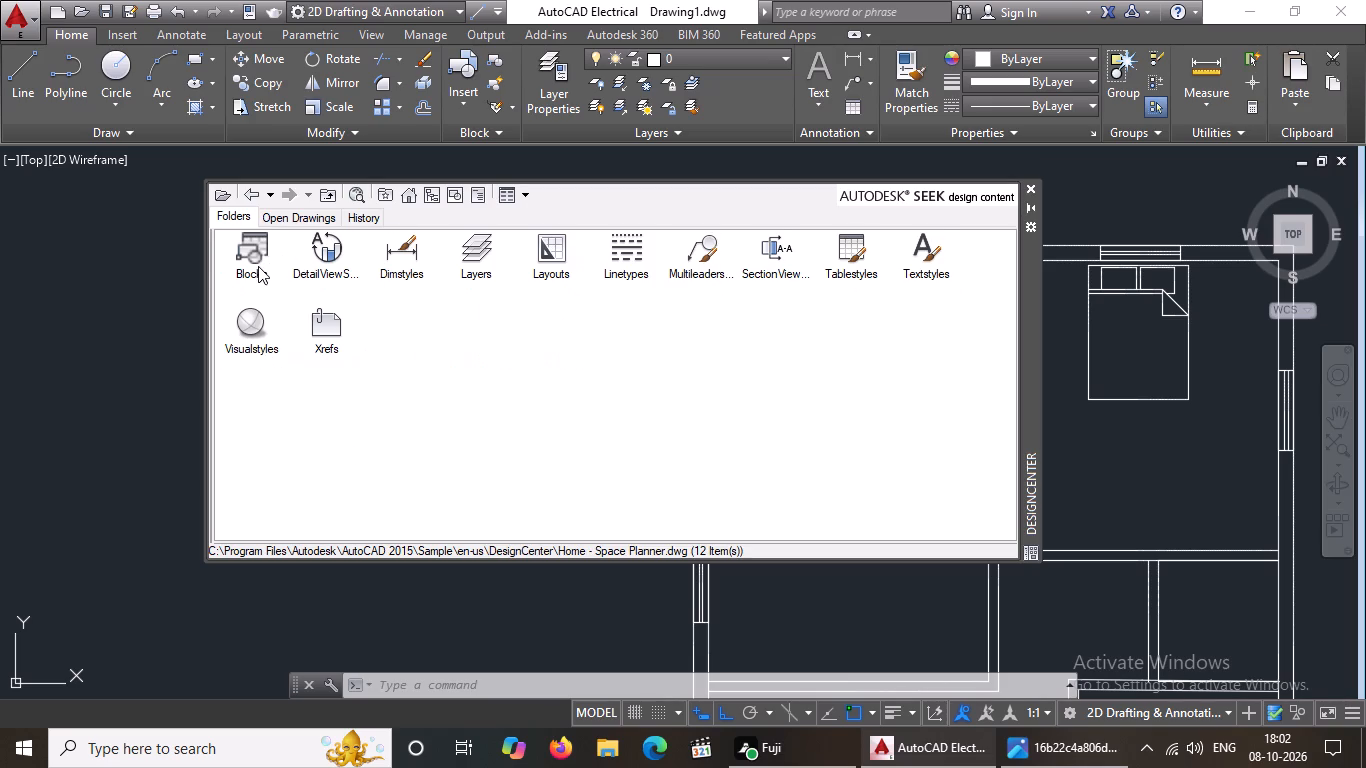
double_click(258, 266)
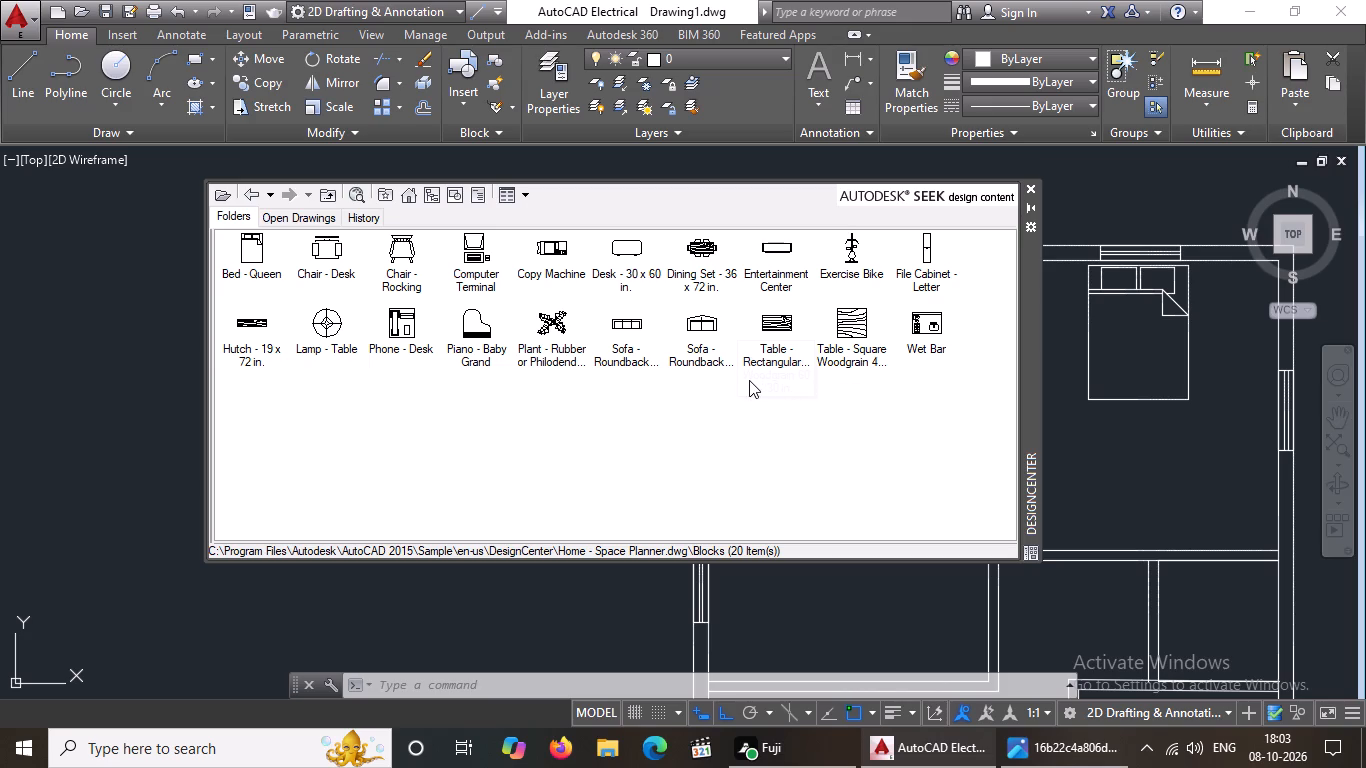
double_click(773, 327)
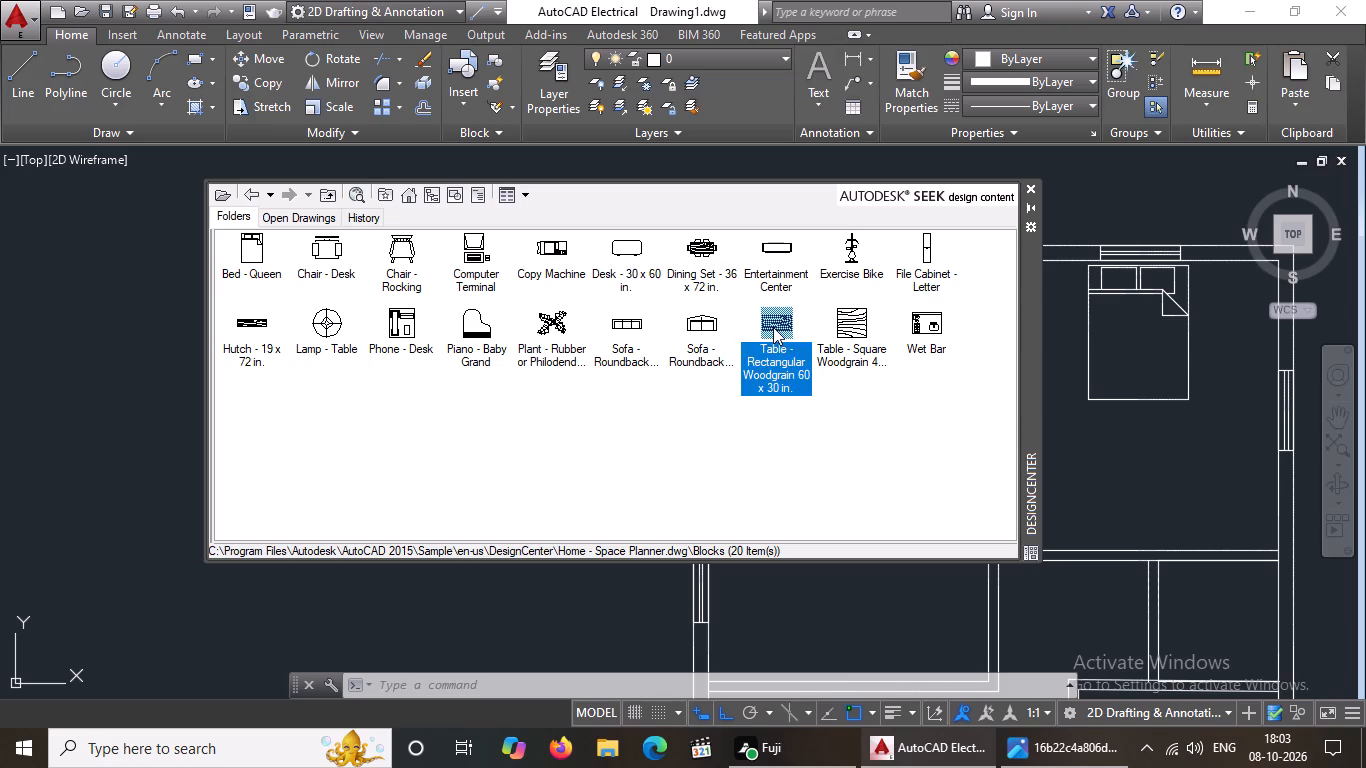
left_click(711, 497)
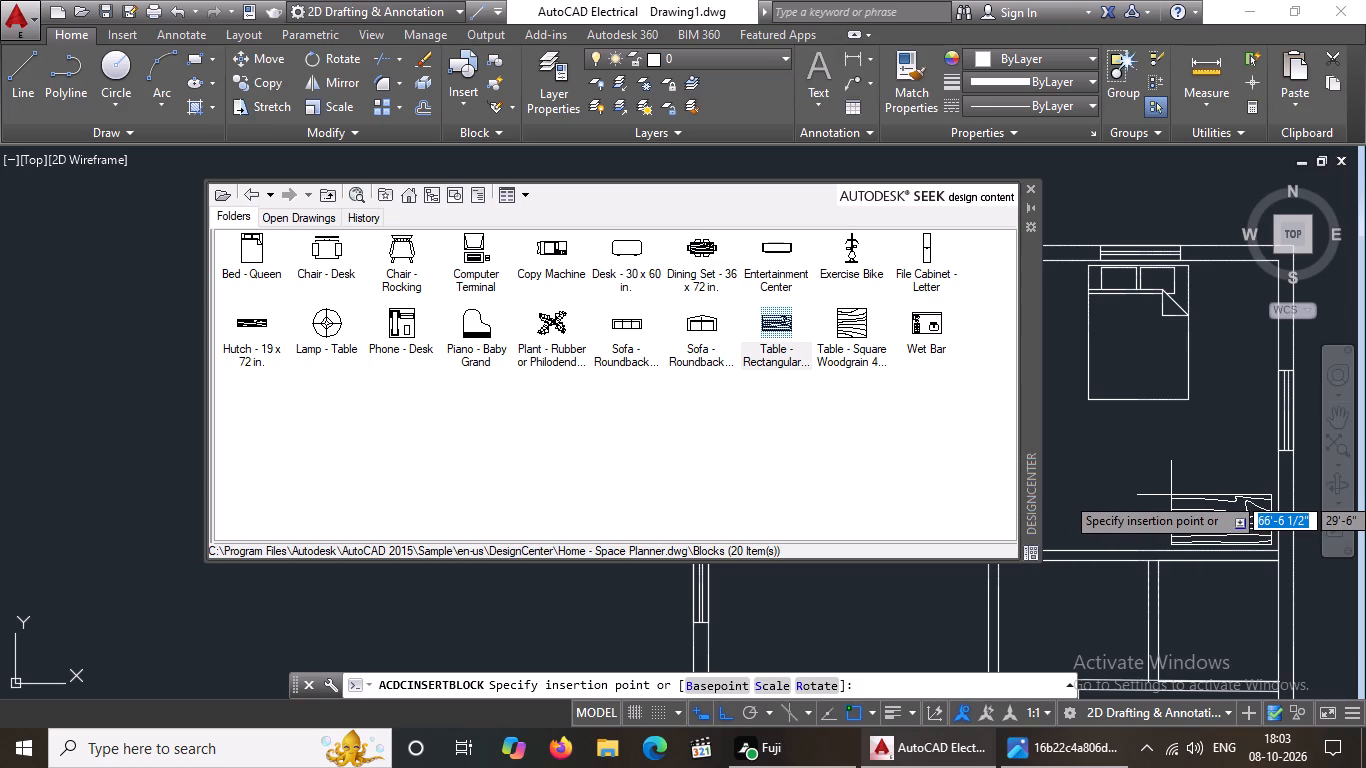
left_click(1171, 495)
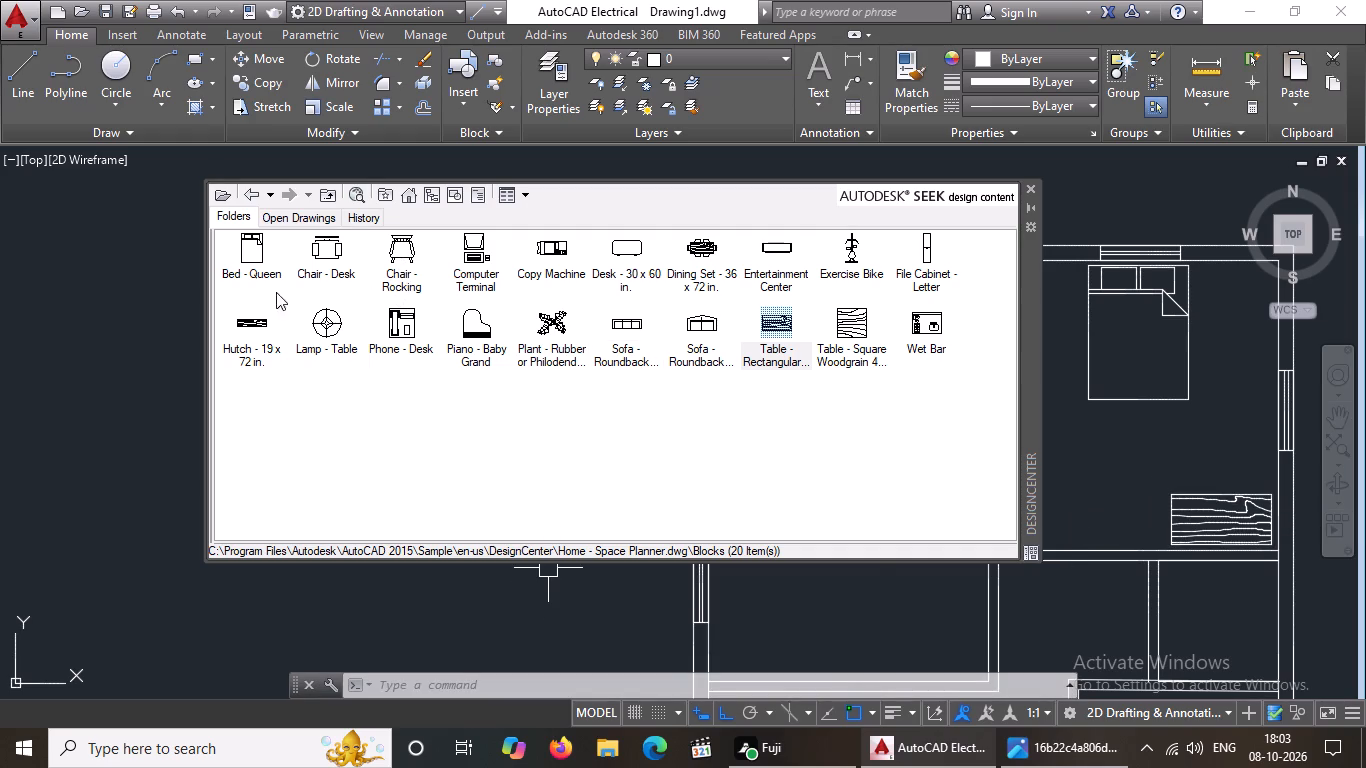
Insert the "Chair - Rocking" block just north of the woodgrain table in the north-east room, and close DesignCenter.
double_click(391, 260)
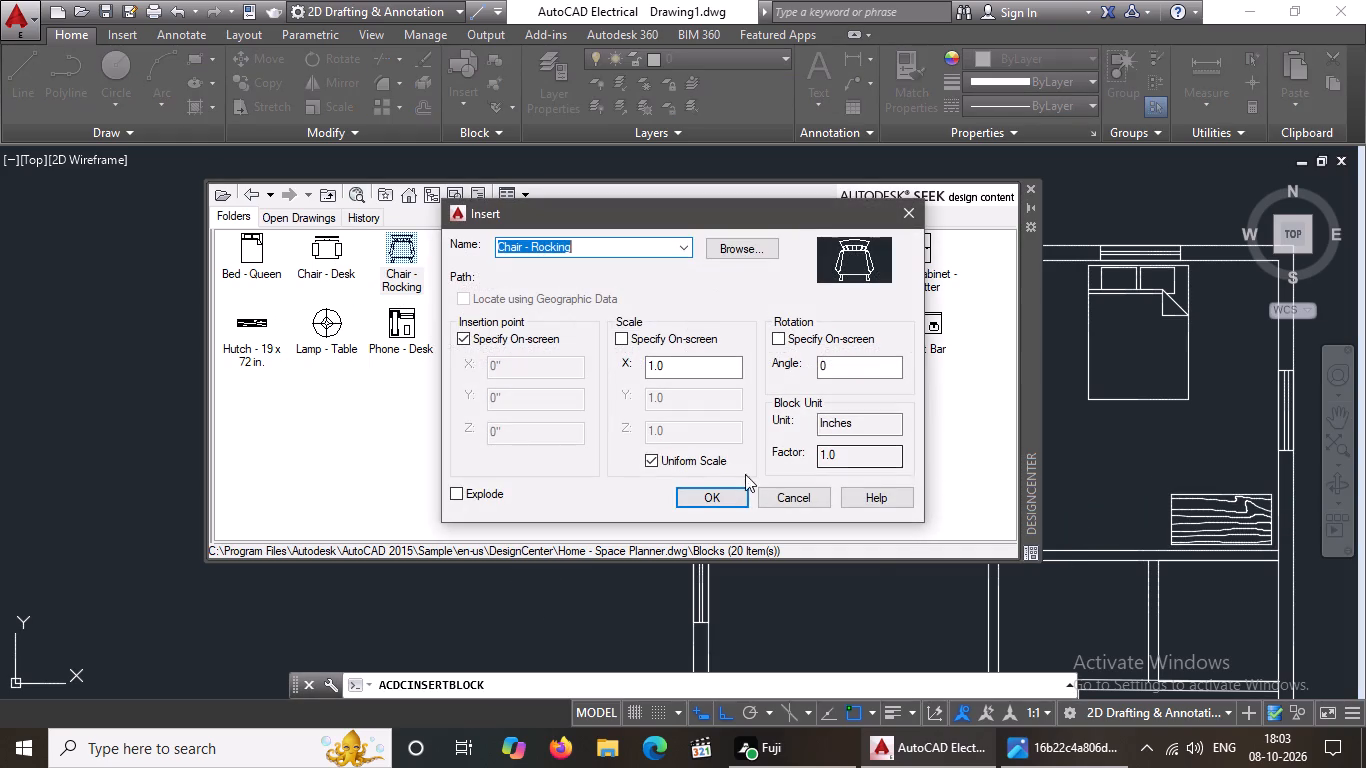
left_click(698, 489)
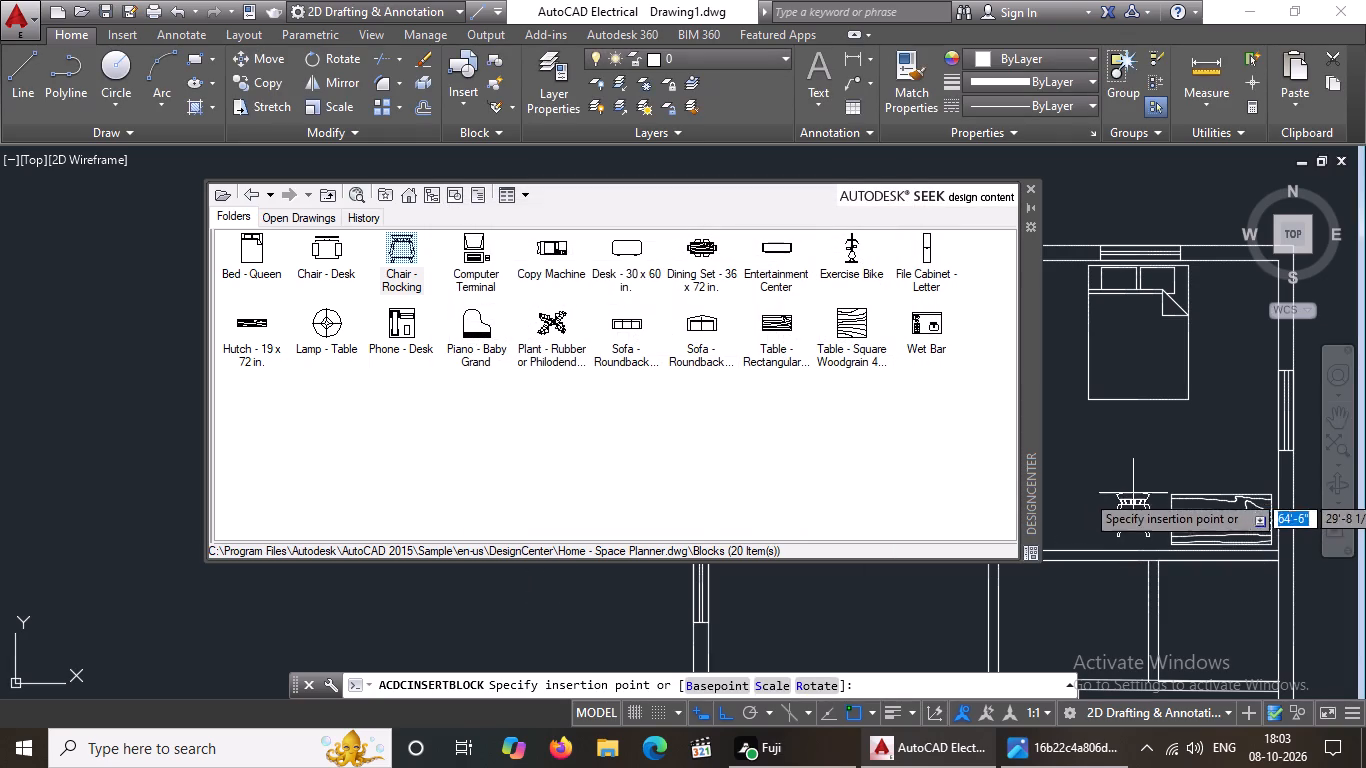
left_click(1236, 442)
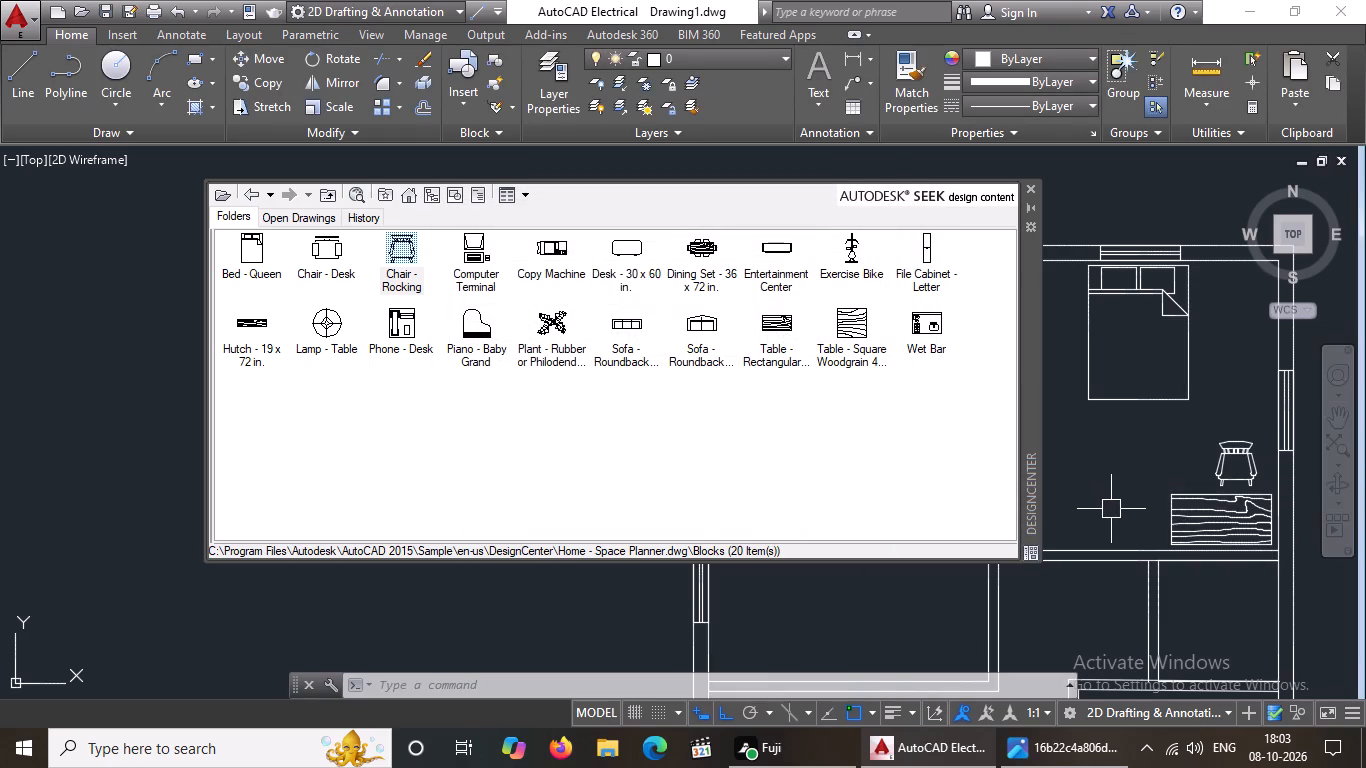
key("Escape")
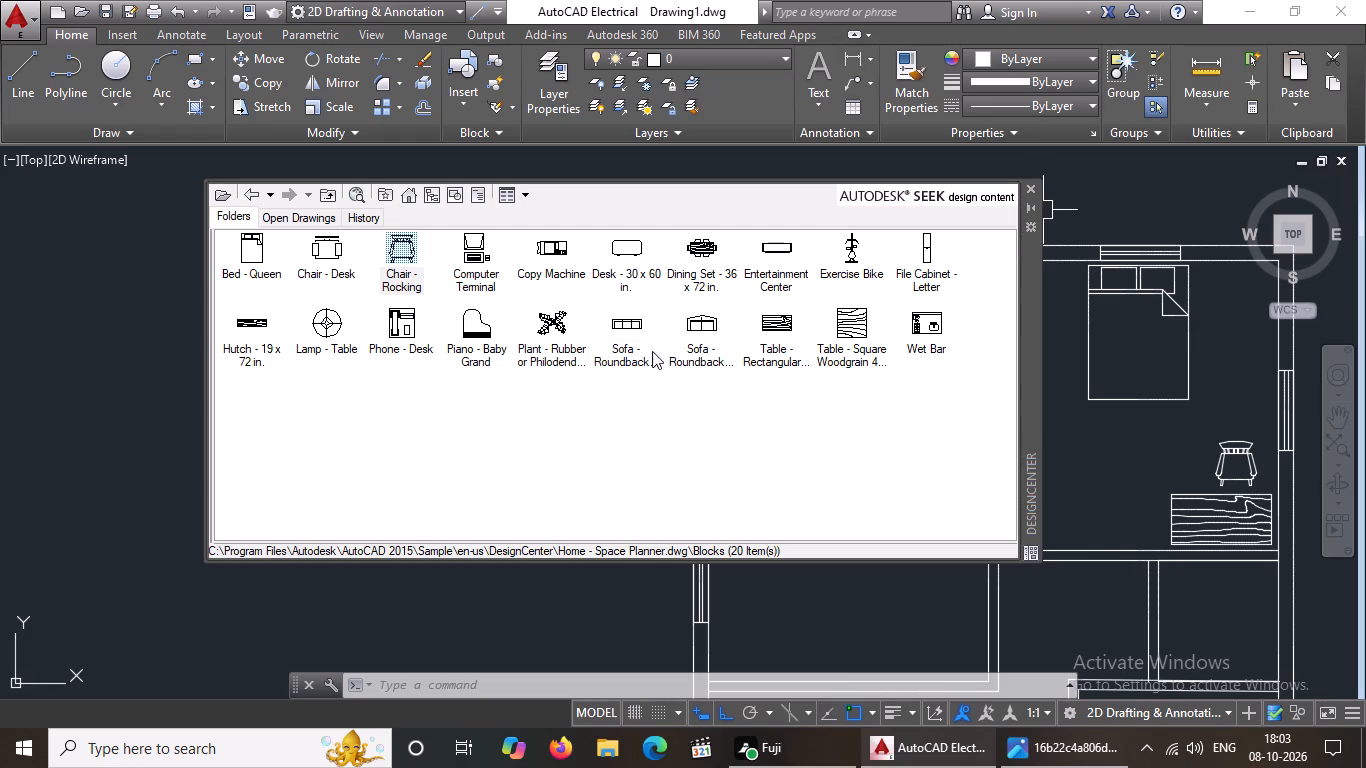
scroll(1068, 595, "down", 3)
scroll(1098, 688, "up", 3)
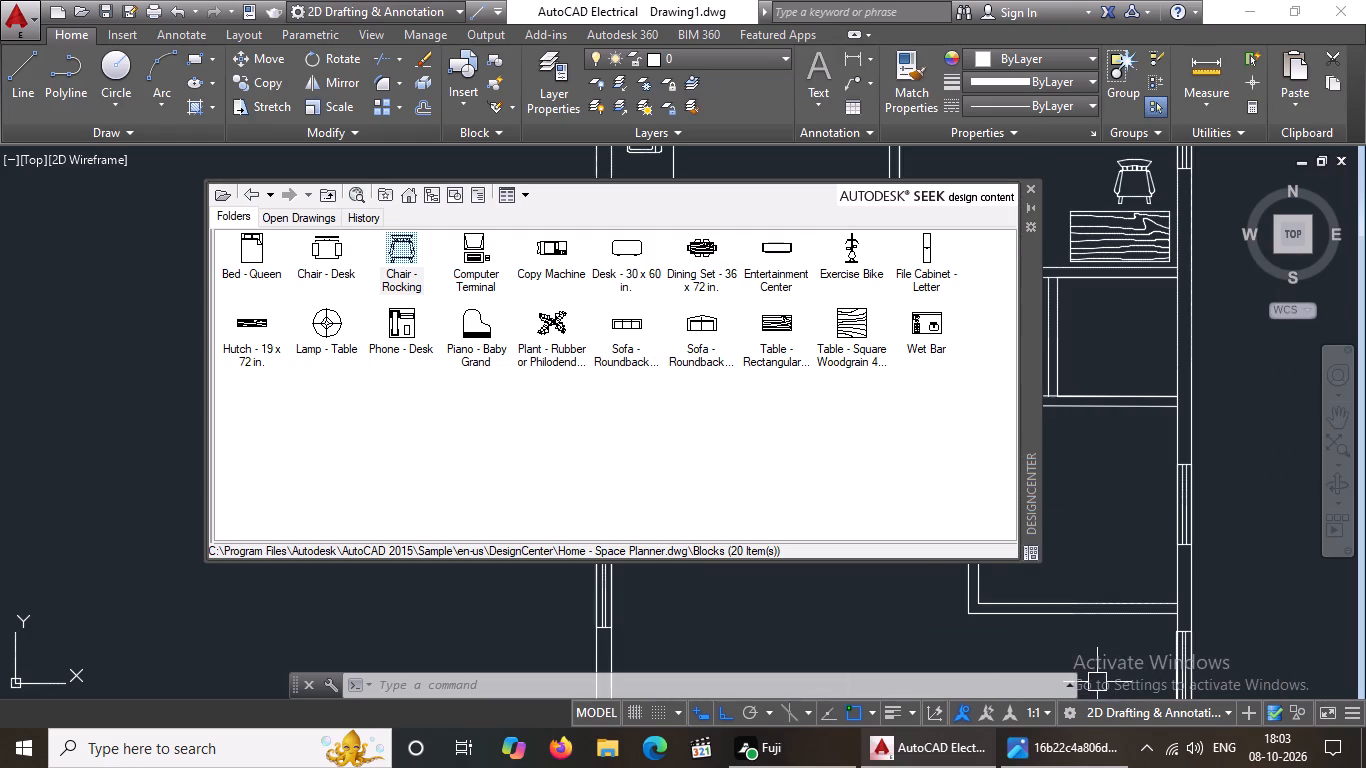
scroll(1024, 658, "down", 2)
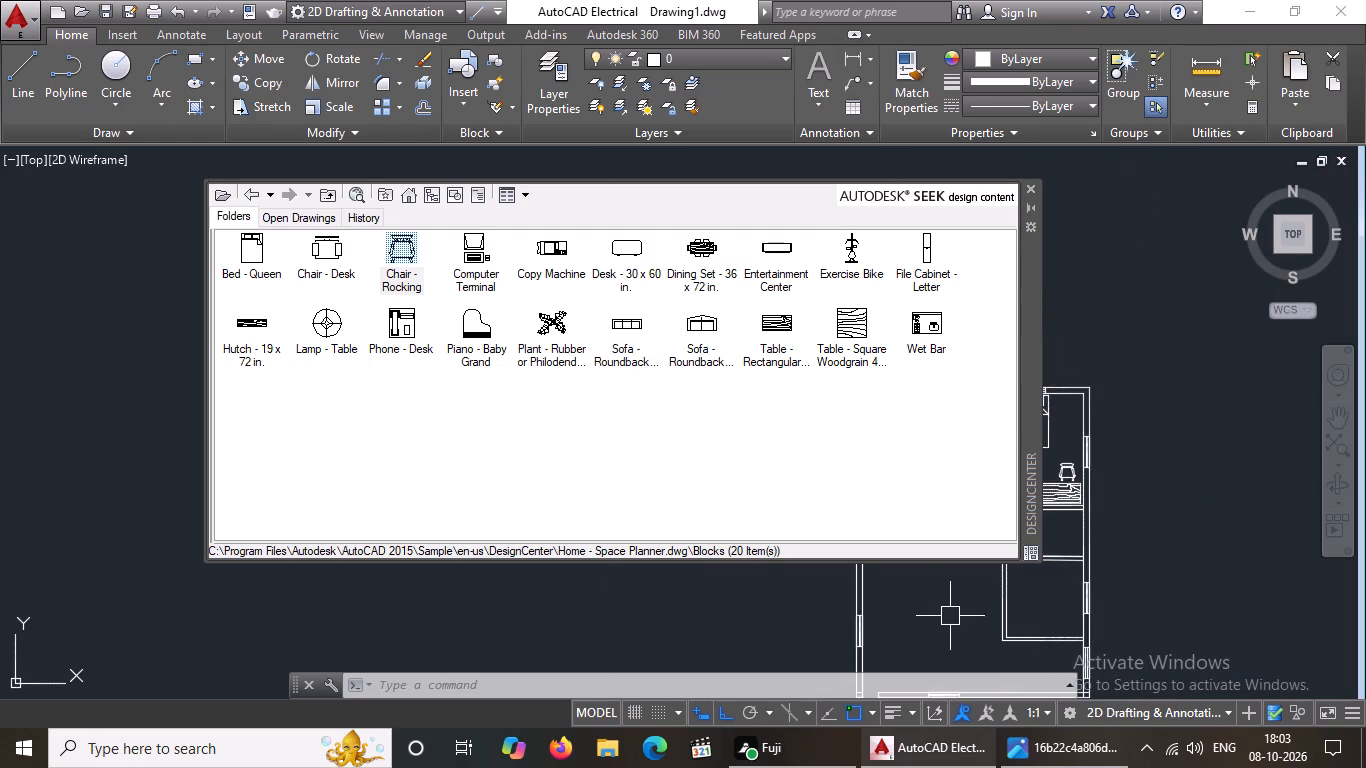
scroll(952, 612, "down", 2)
scroll(994, 591, "up", 1)
scroll(998, 590, "down", 1)
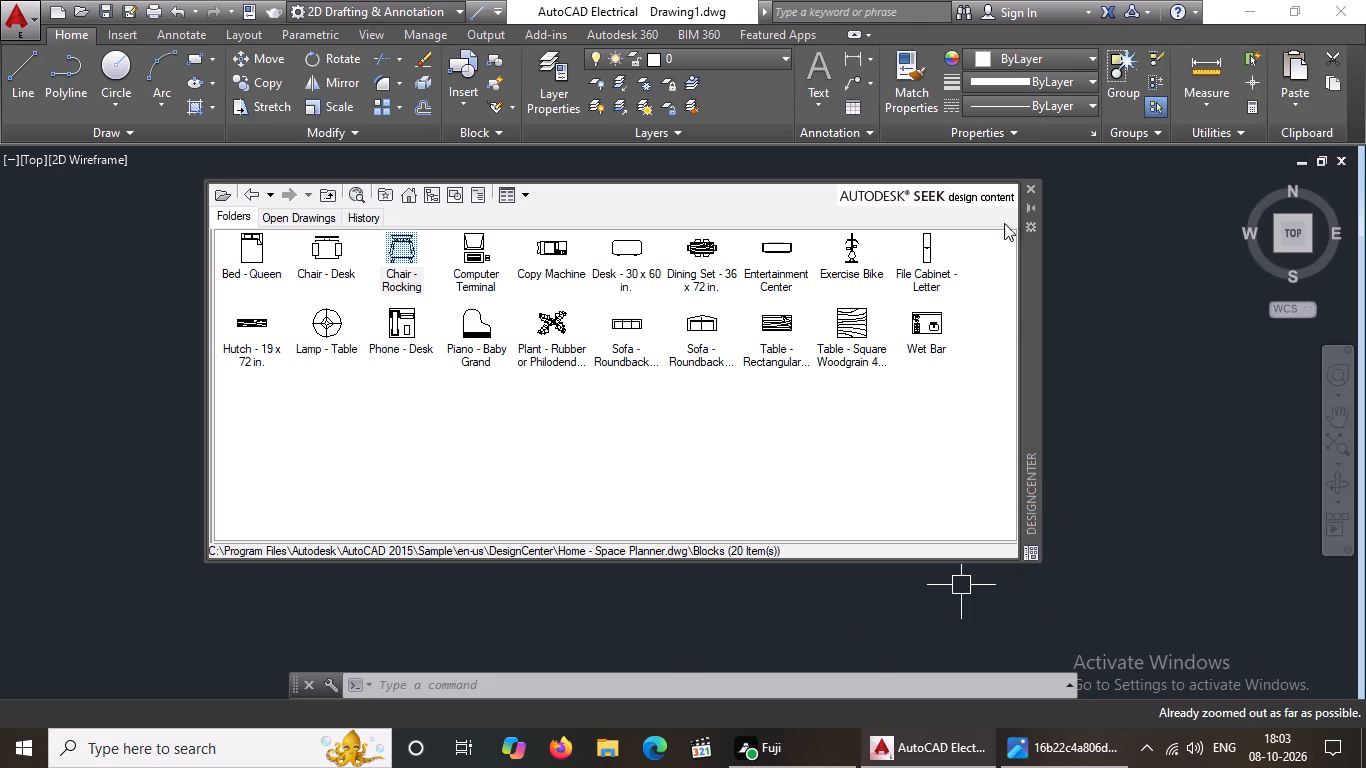
left_click(1026, 187)
Draw a 6" line across the north-east room's south wall where it meets the central wall's east face.
scroll(619, 335, "up", 1)
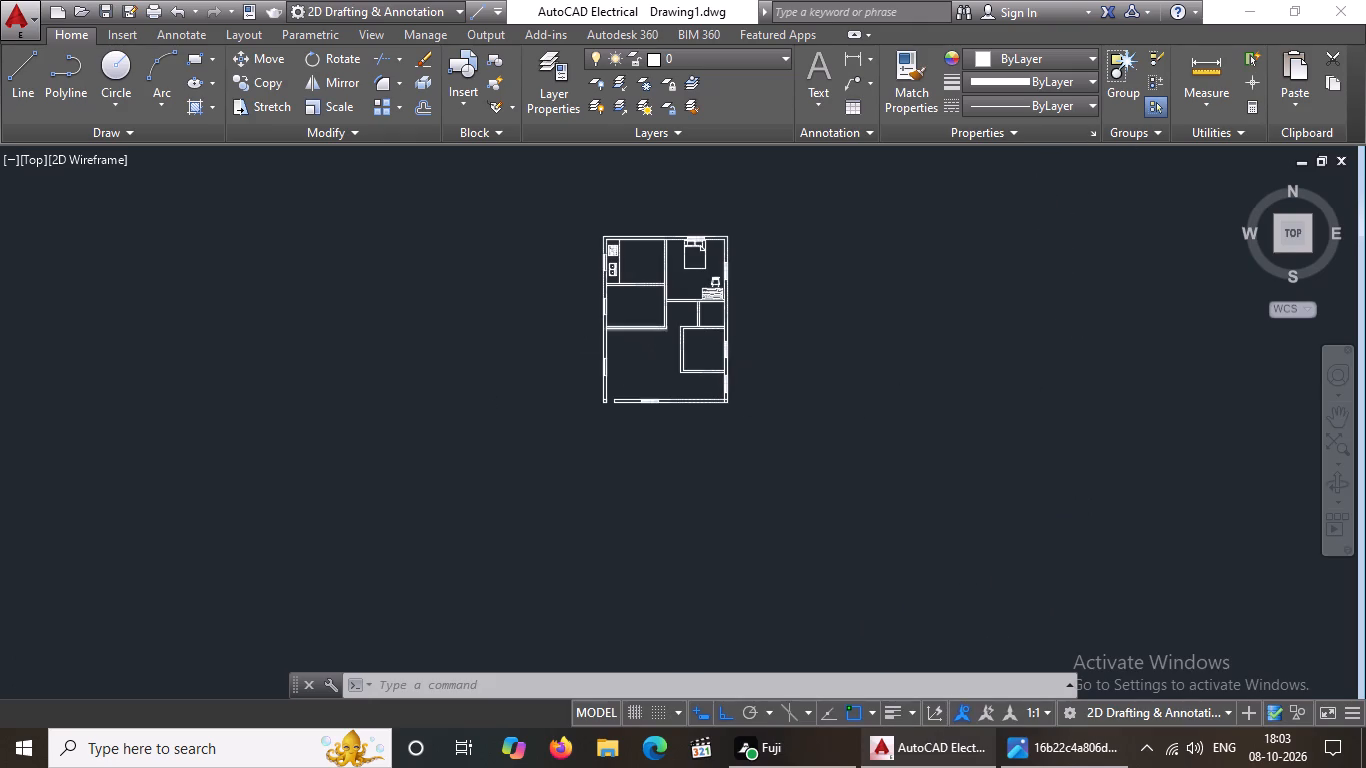
scroll(618, 329, "down", 1)
scroll(603, 224, "up", 3)
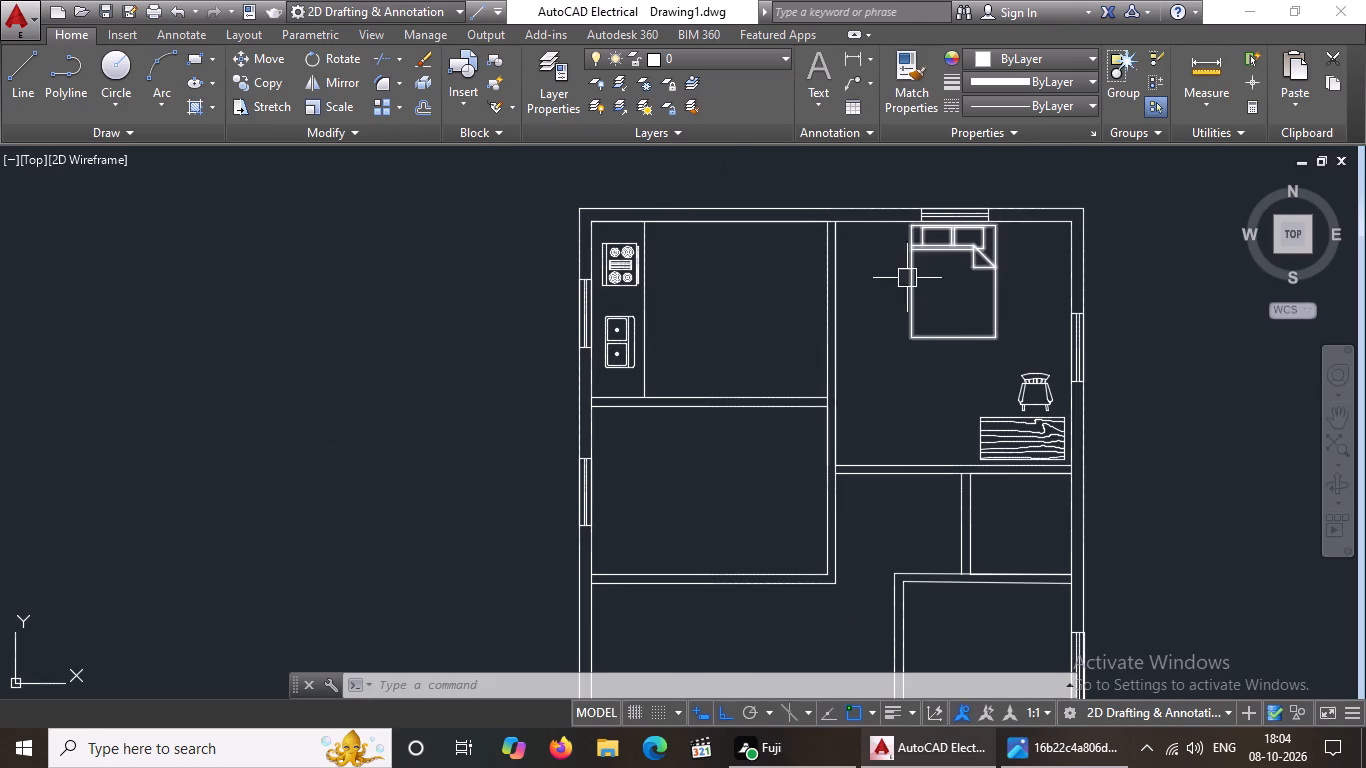
scroll(924, 457, "up", 2)
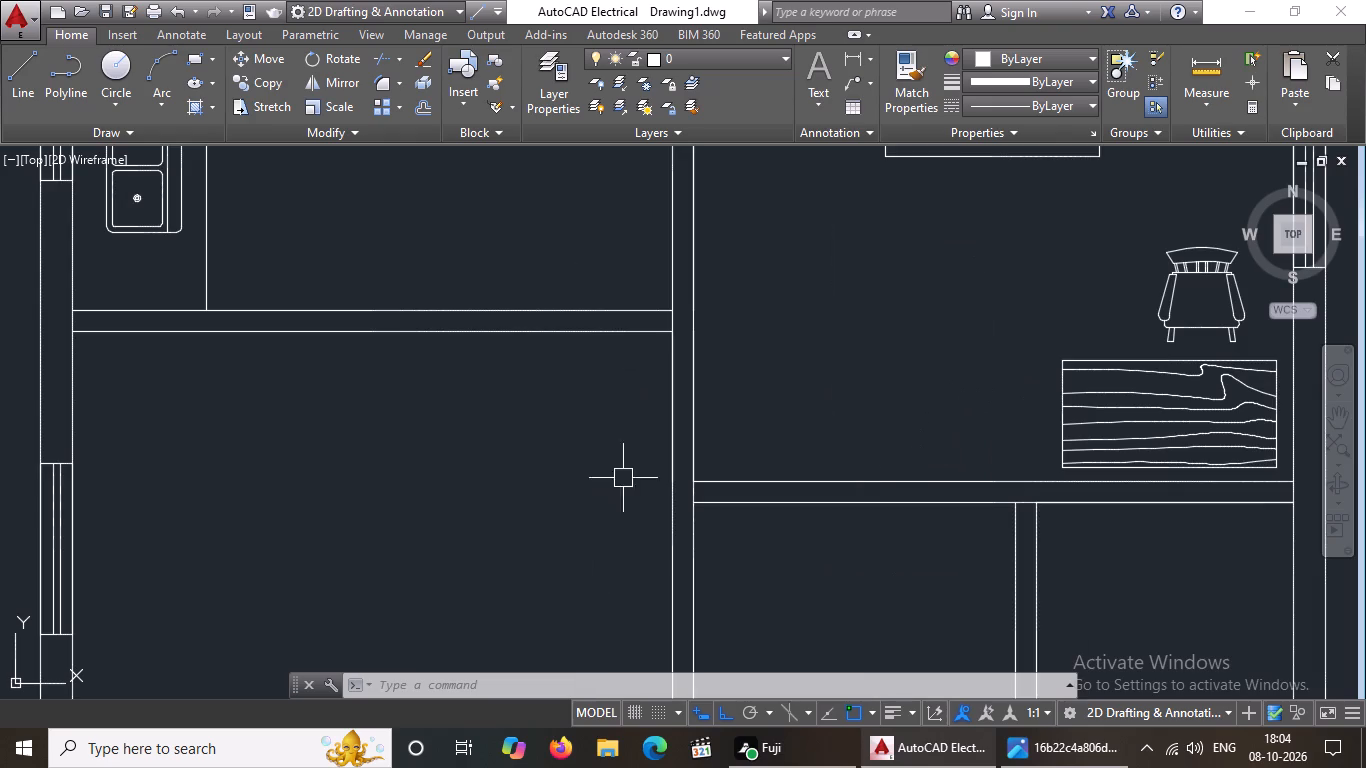
left_click(1, 71)
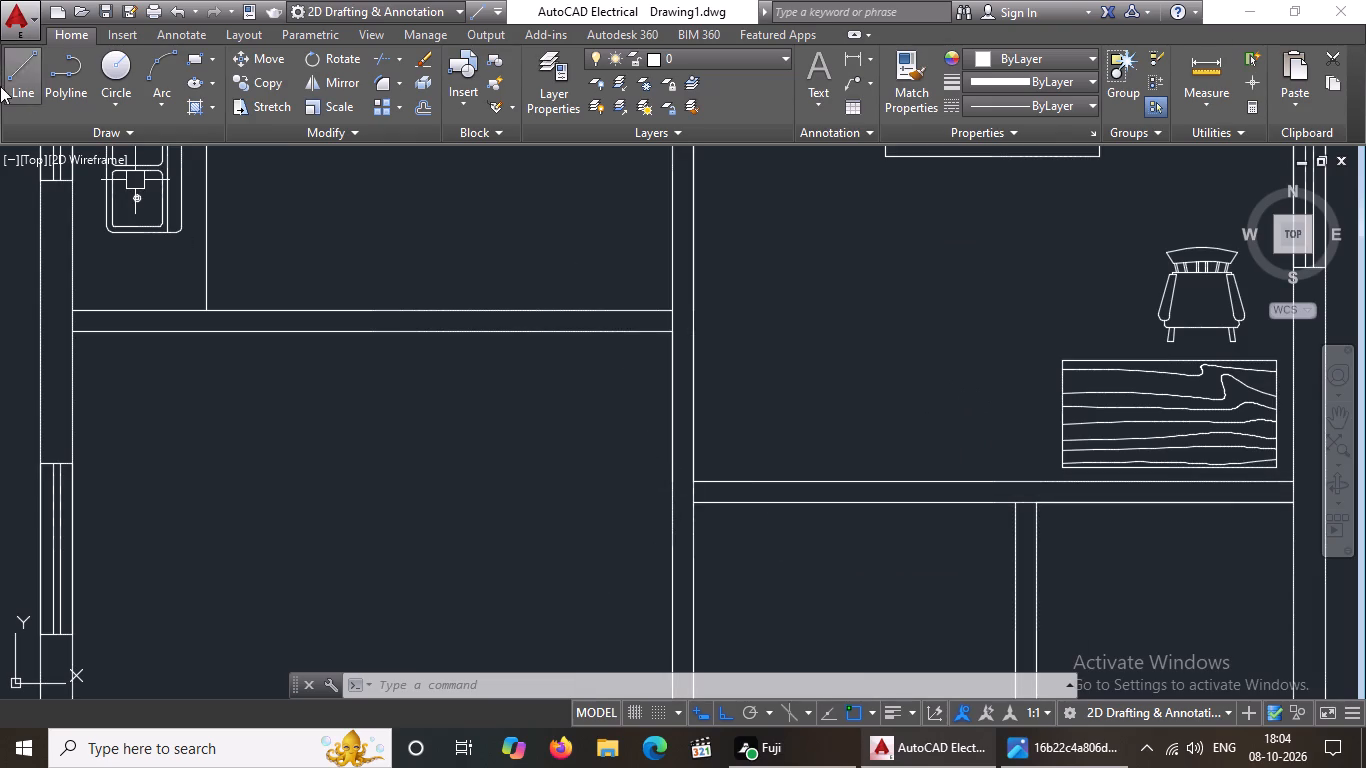
left_click_drag(0, 88, 11, 89)
left_click(29, 95)
scroll(687, 485, "up", 1)
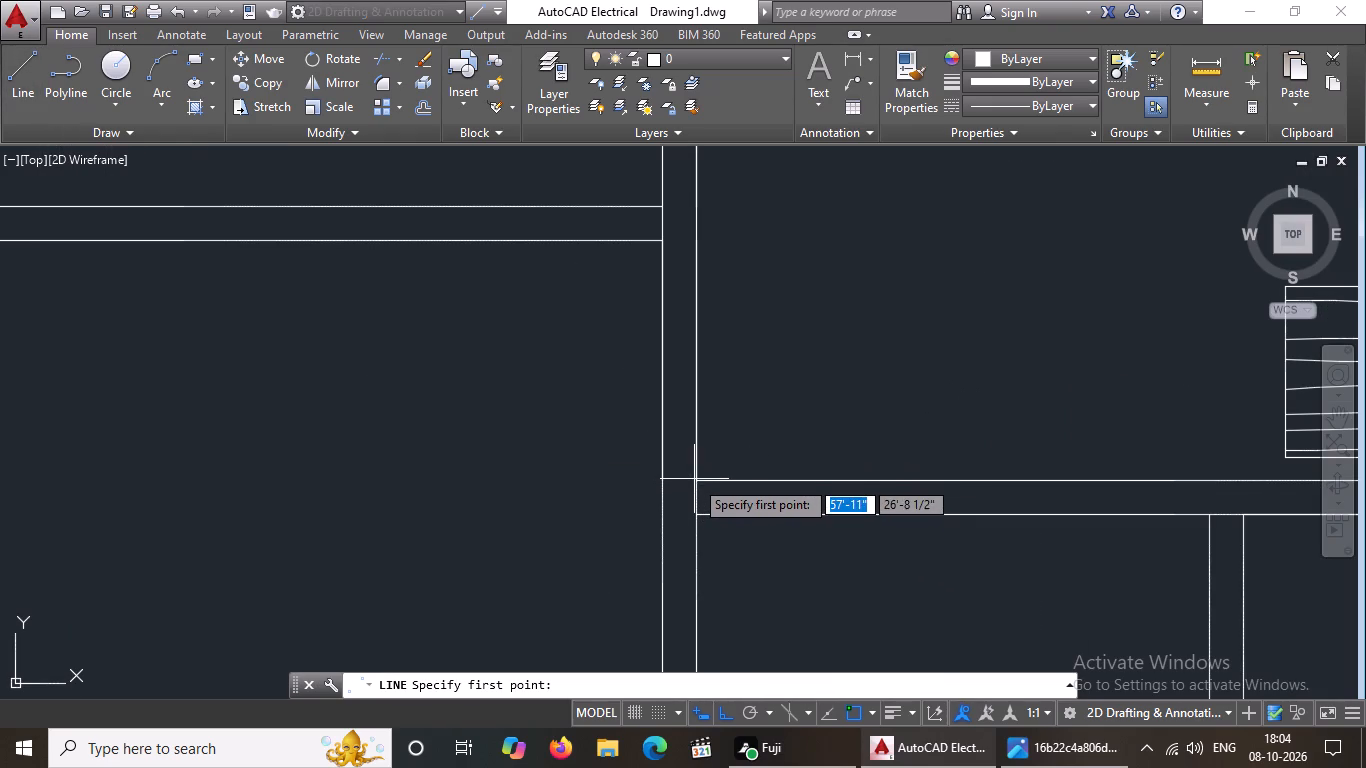
scroll(697, 478, "up", 2)
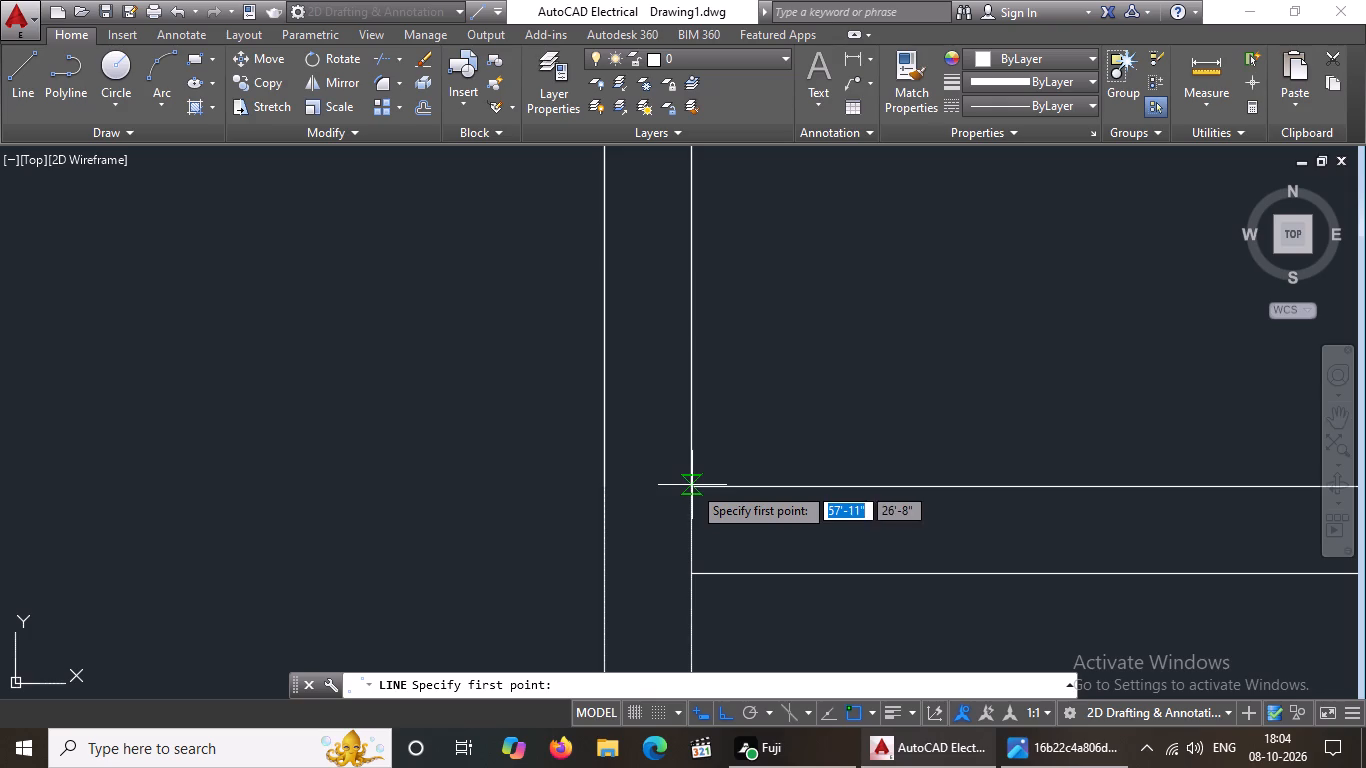
left_click(690, 487)
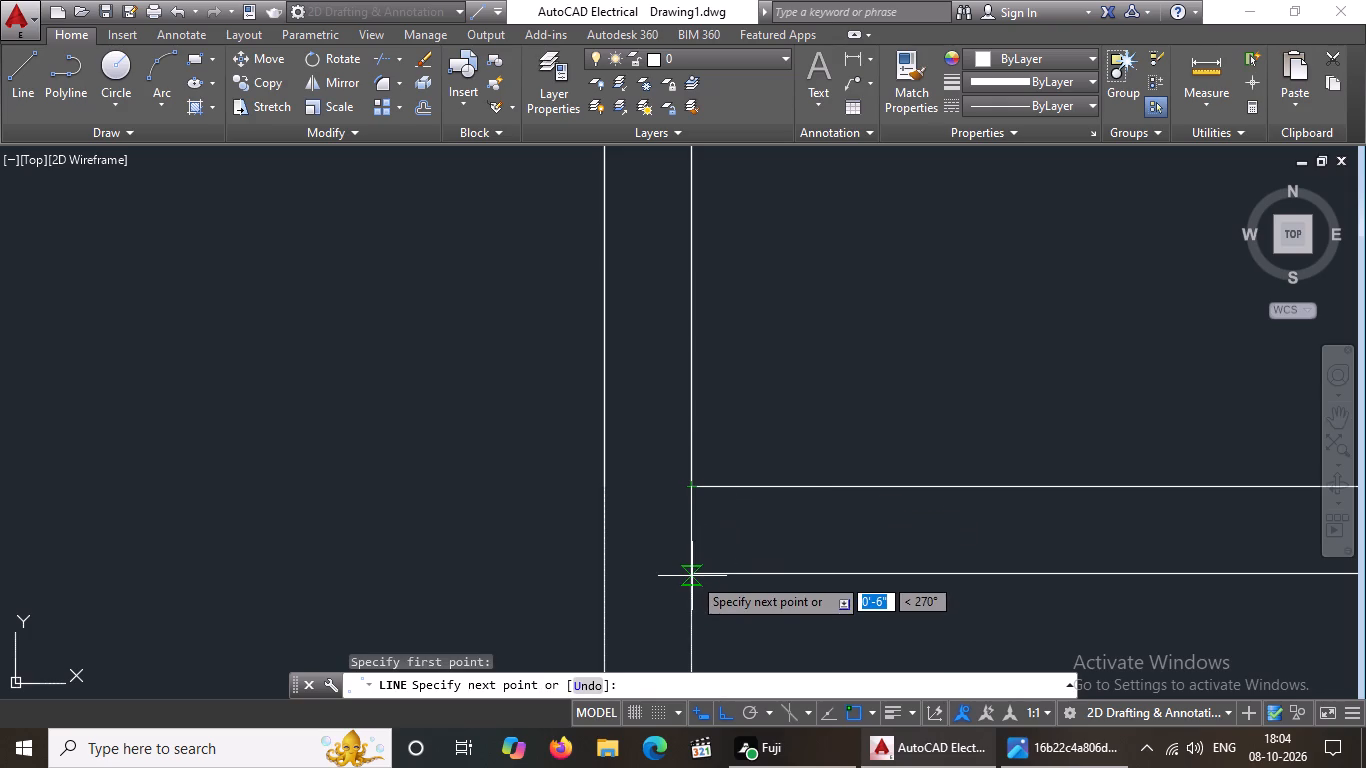
left_click(690, 573)
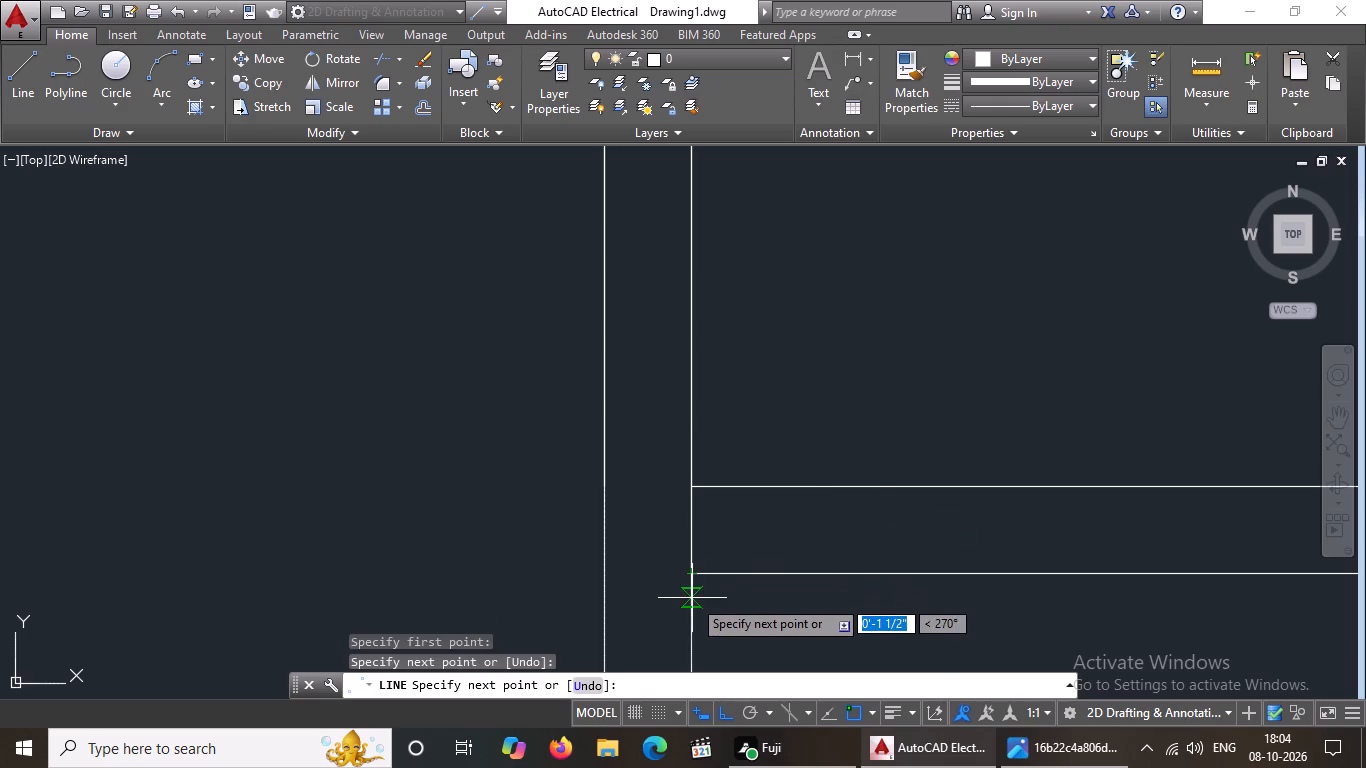
key("Escape")
Offset the short line across the north-east room's south wall 2'1" to the east to mark the door jamb.
left_click(695, 530)
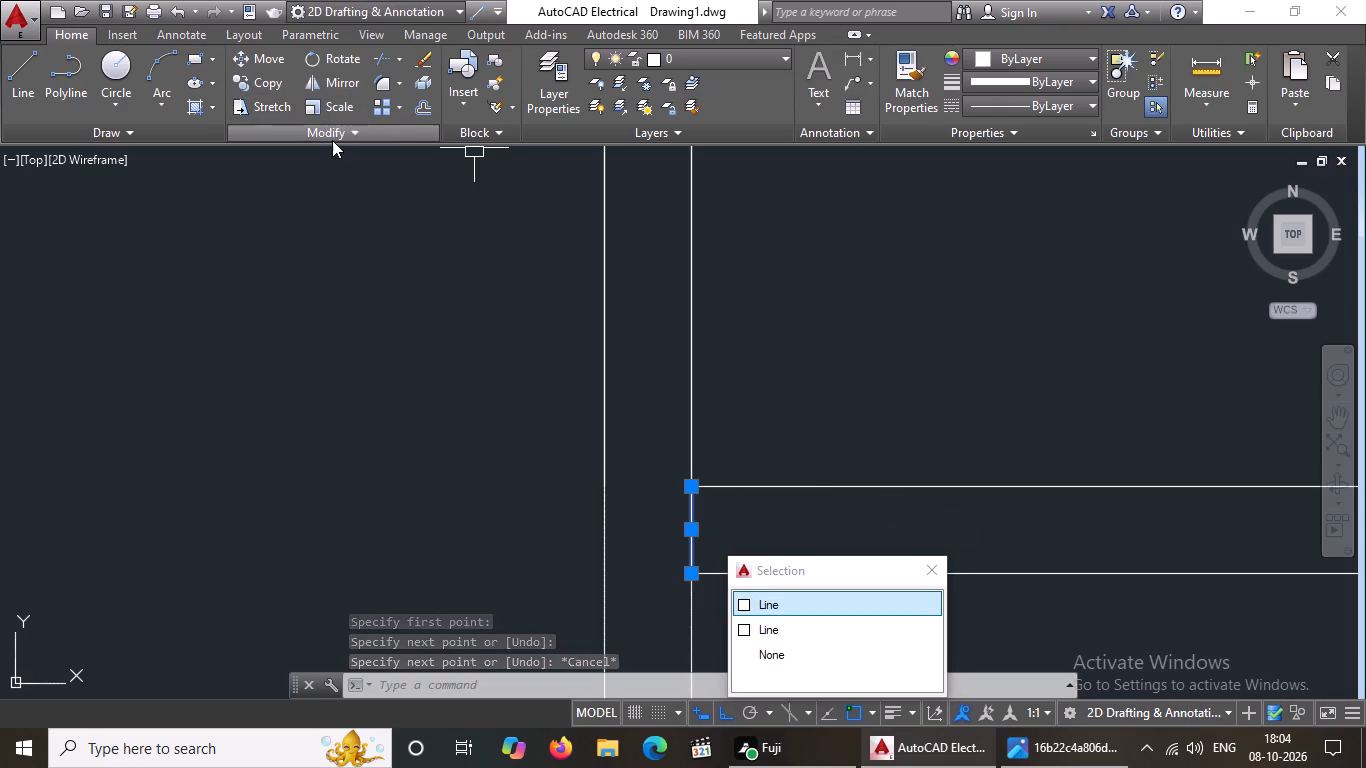
key("o")
key("Return")
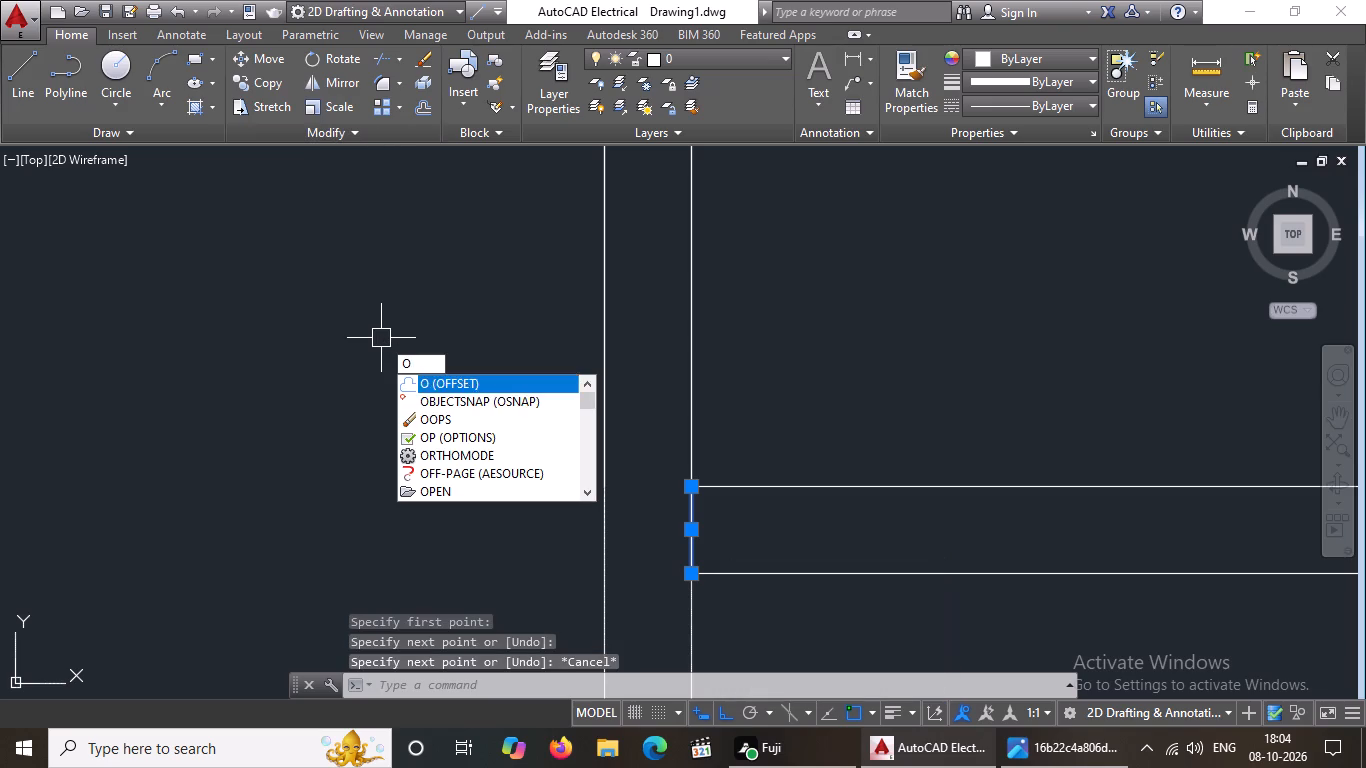
key("Return")
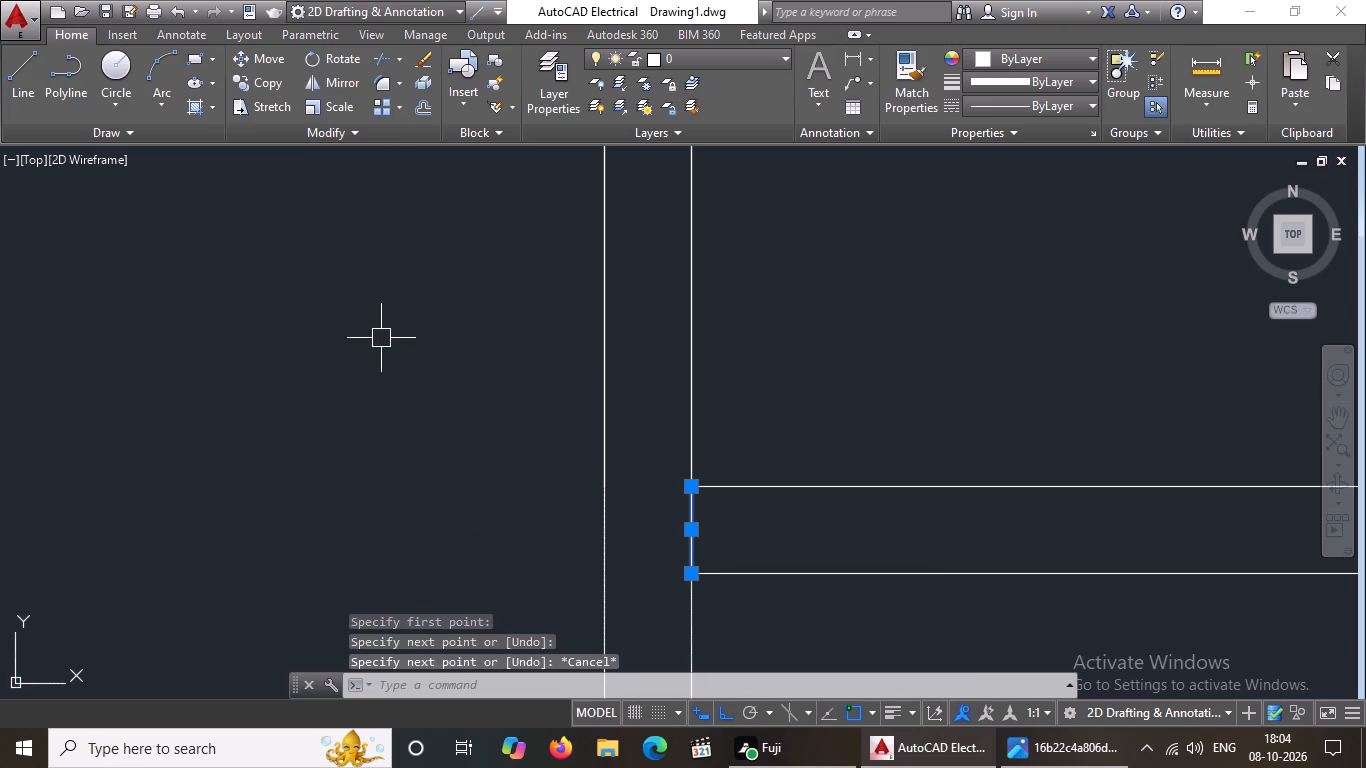
type("2'1\"")
key("Return")
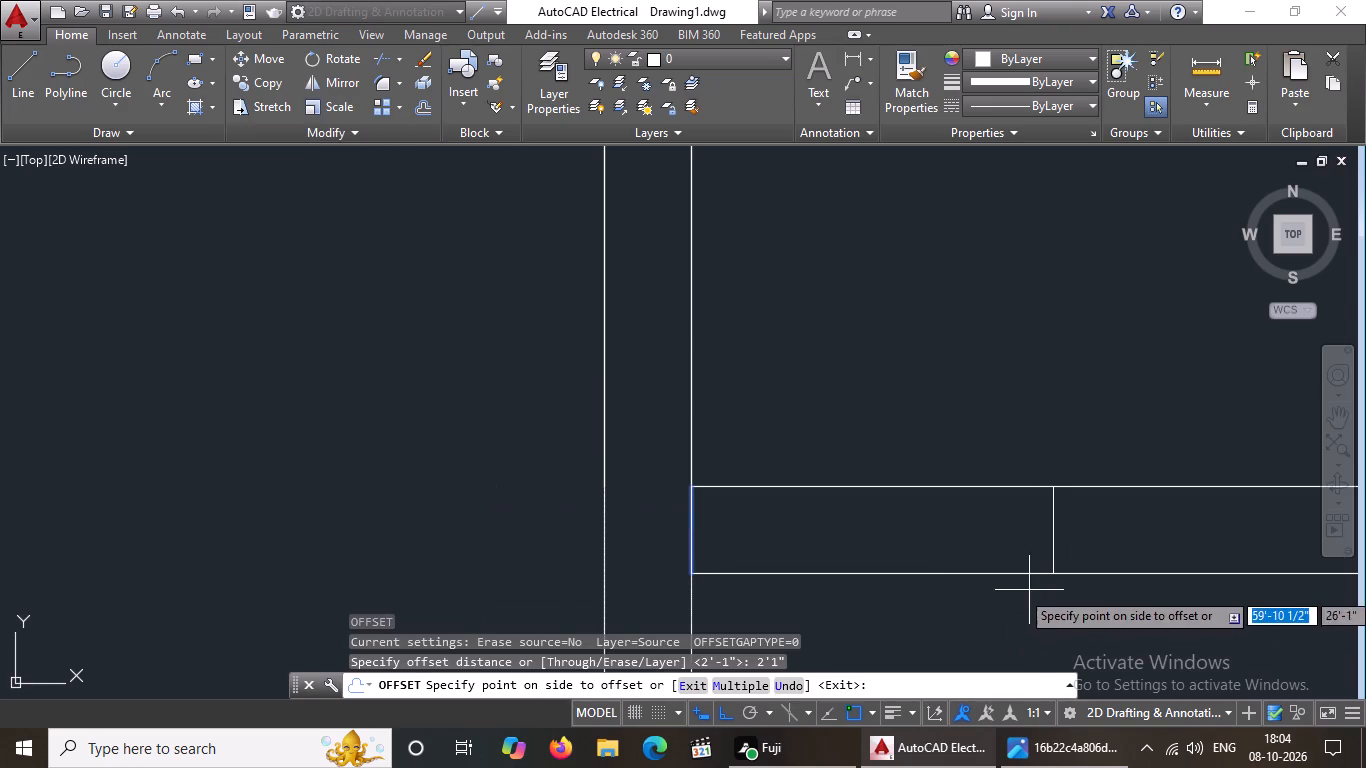
left_click(1029, 589)
key("Escape")
Trim both faces of the north-east room's south wall between the central wall and the jamb line to open the doorway.
key("t")
type("r")
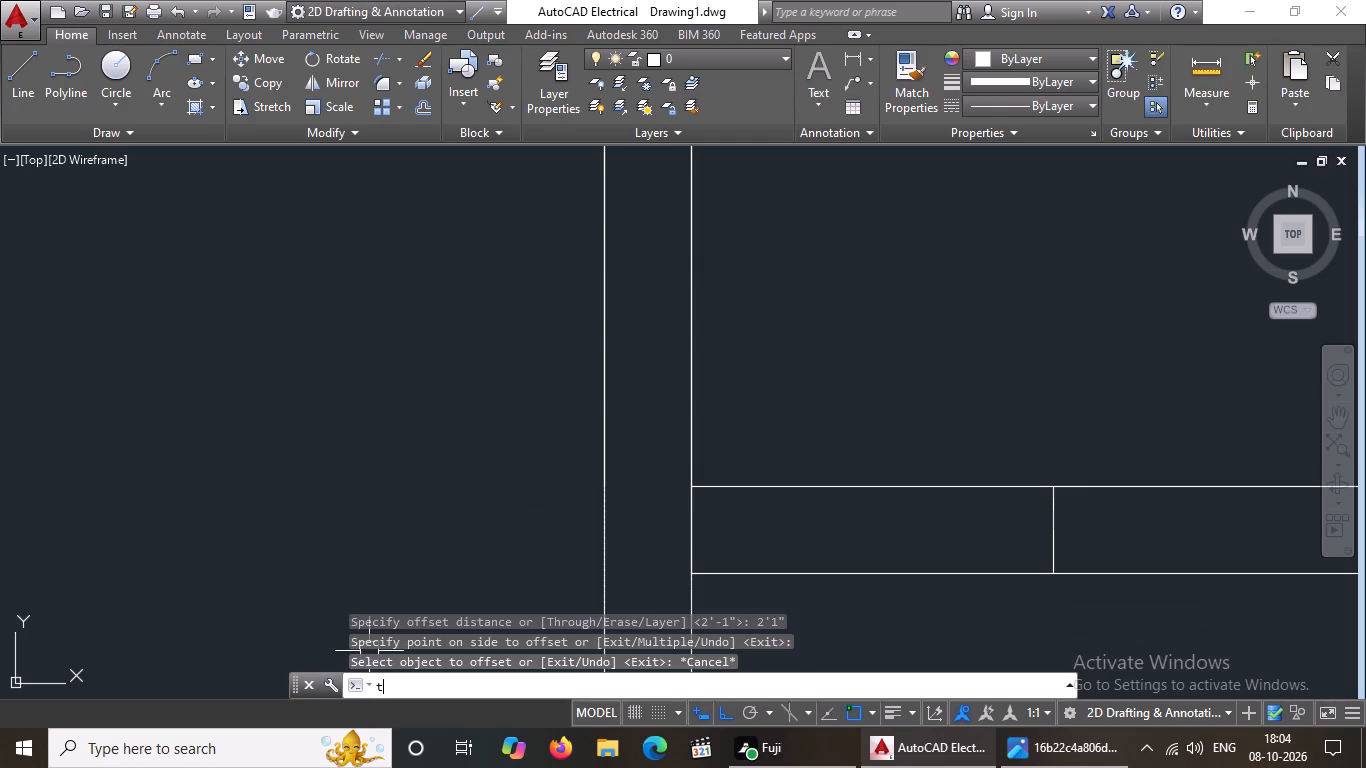
key("space")
key("space")
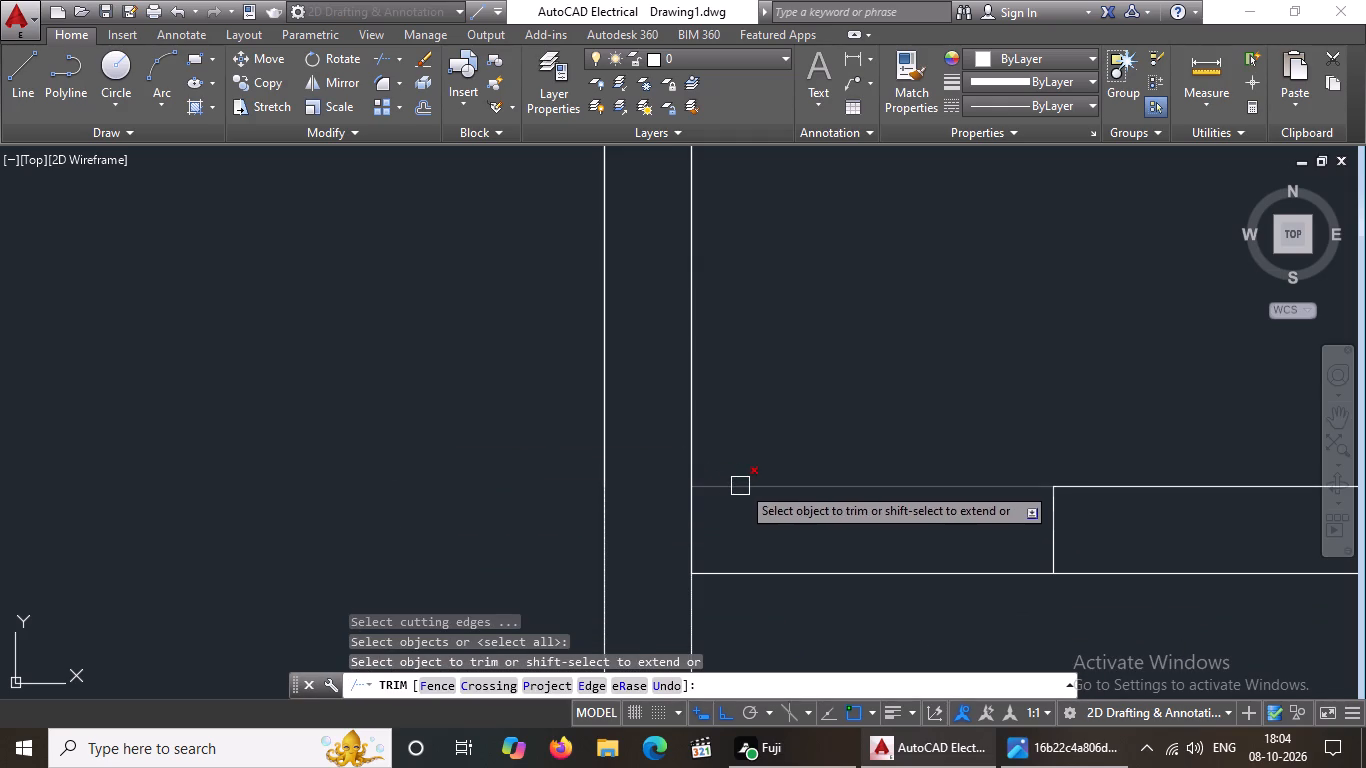
left_click(741, 485)
left_click(838, 578)
scroll(982, 564, "down", 3)
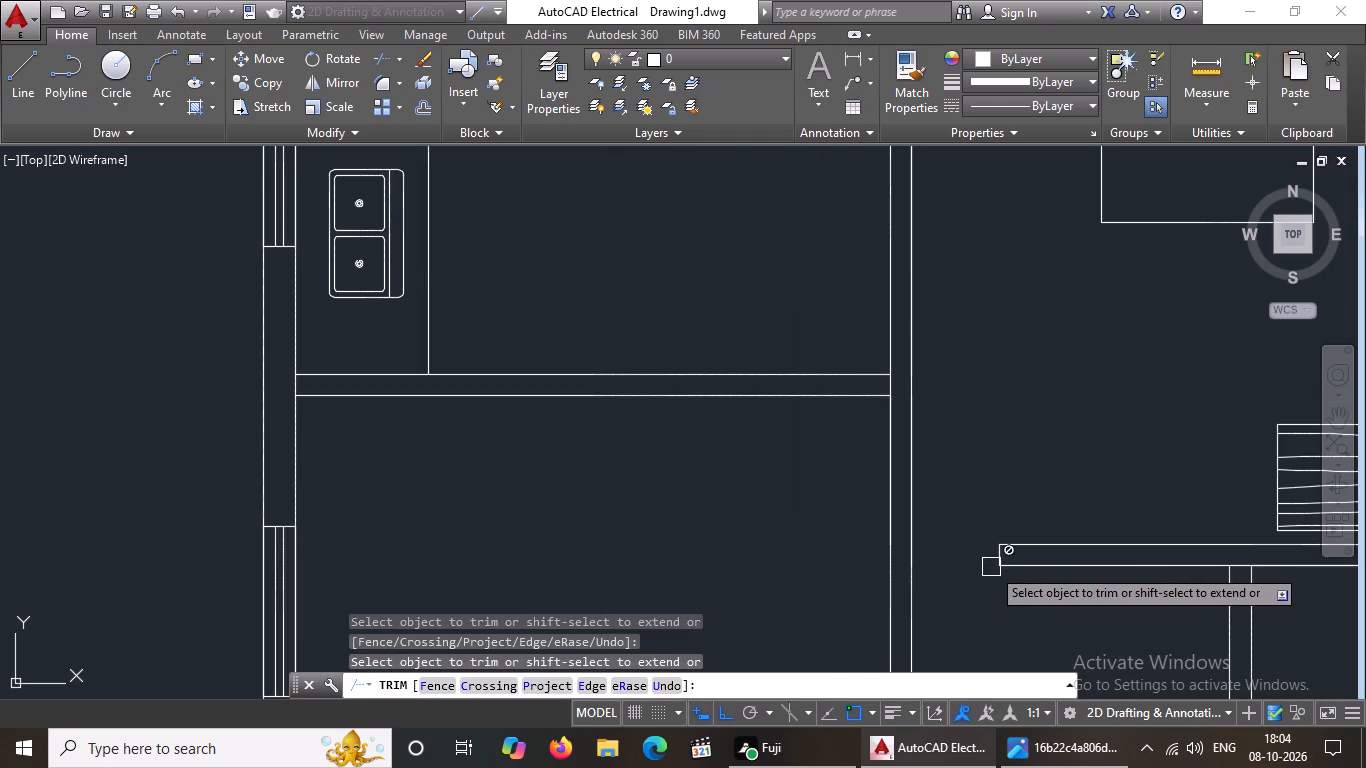
scroll(1055, 580, "down", 2)
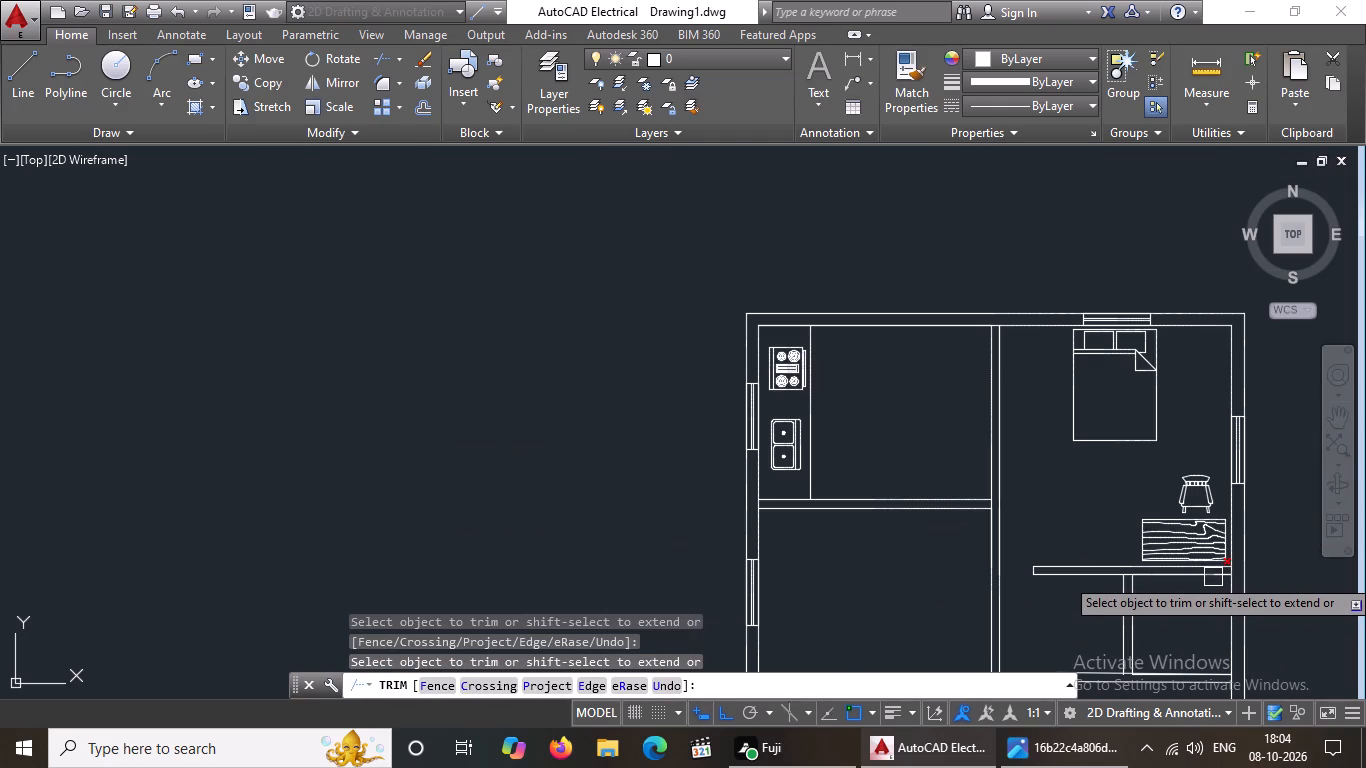
scroll(1298, 502, "up", 1)
key("Escape")
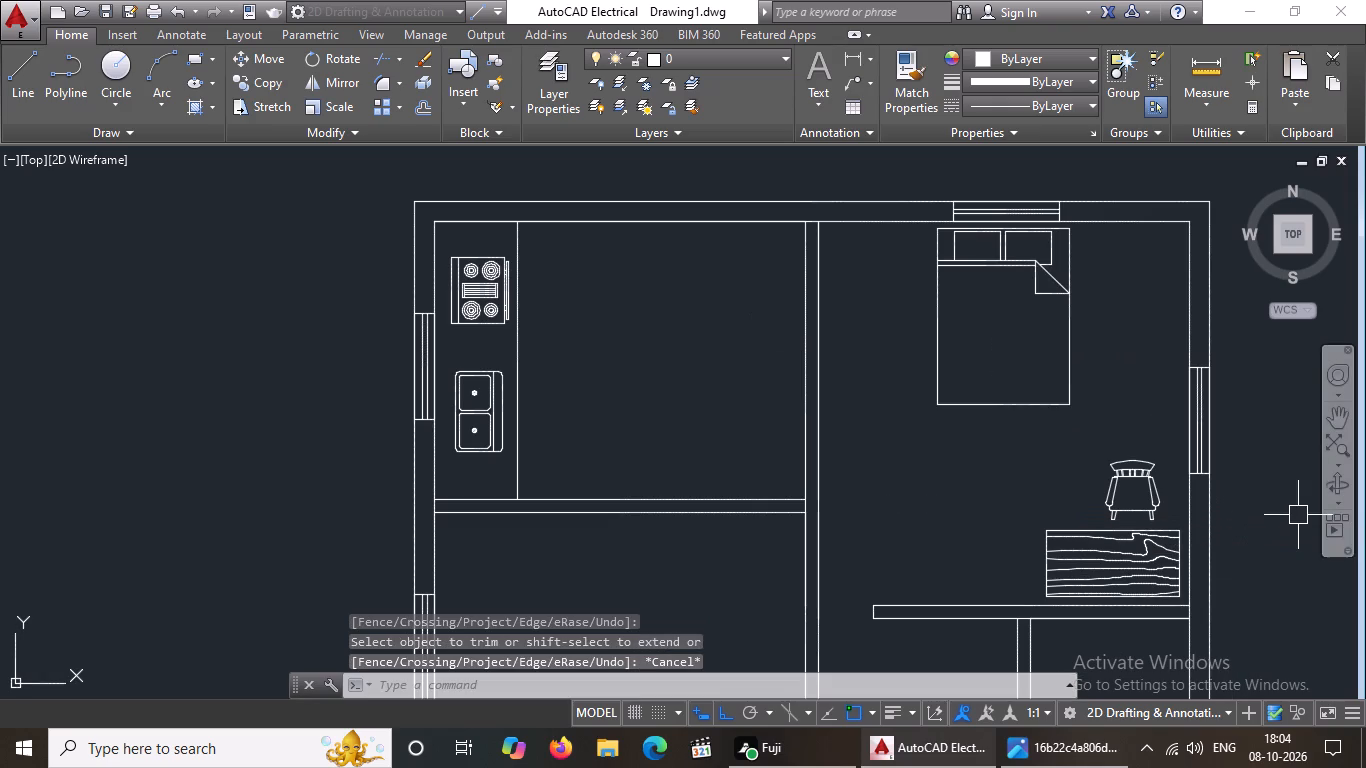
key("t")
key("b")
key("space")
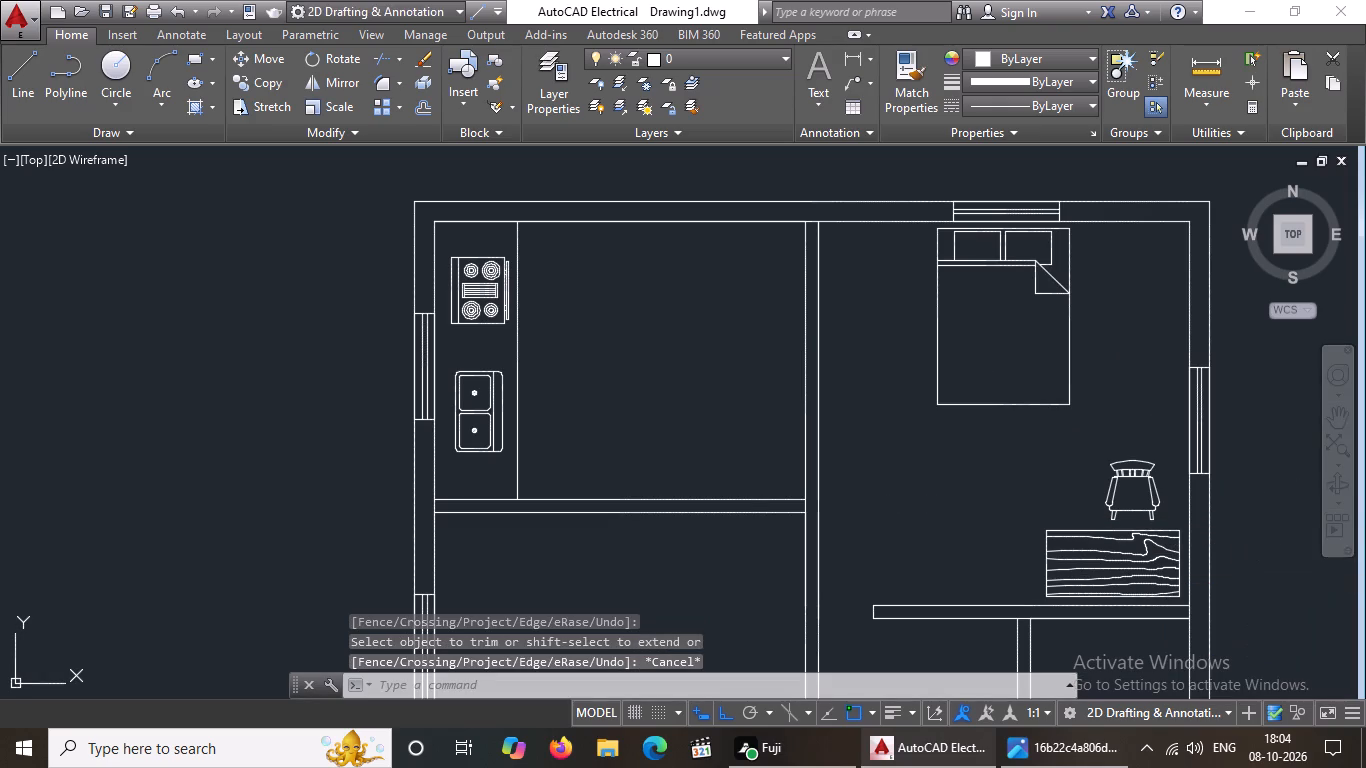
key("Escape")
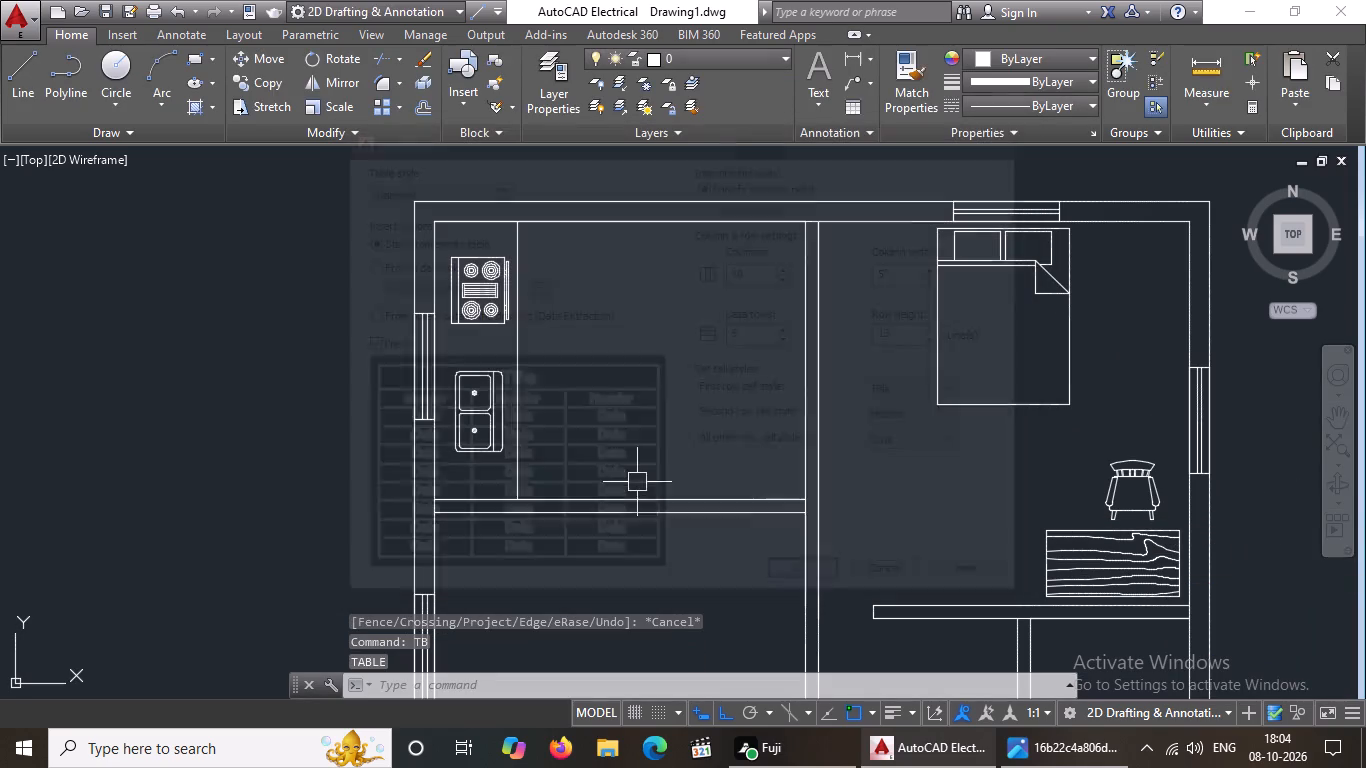
Insert the "Door - Metric" block from the Tool Palettes in the north-east room, just above the new doorway.
key("t")
key("p")
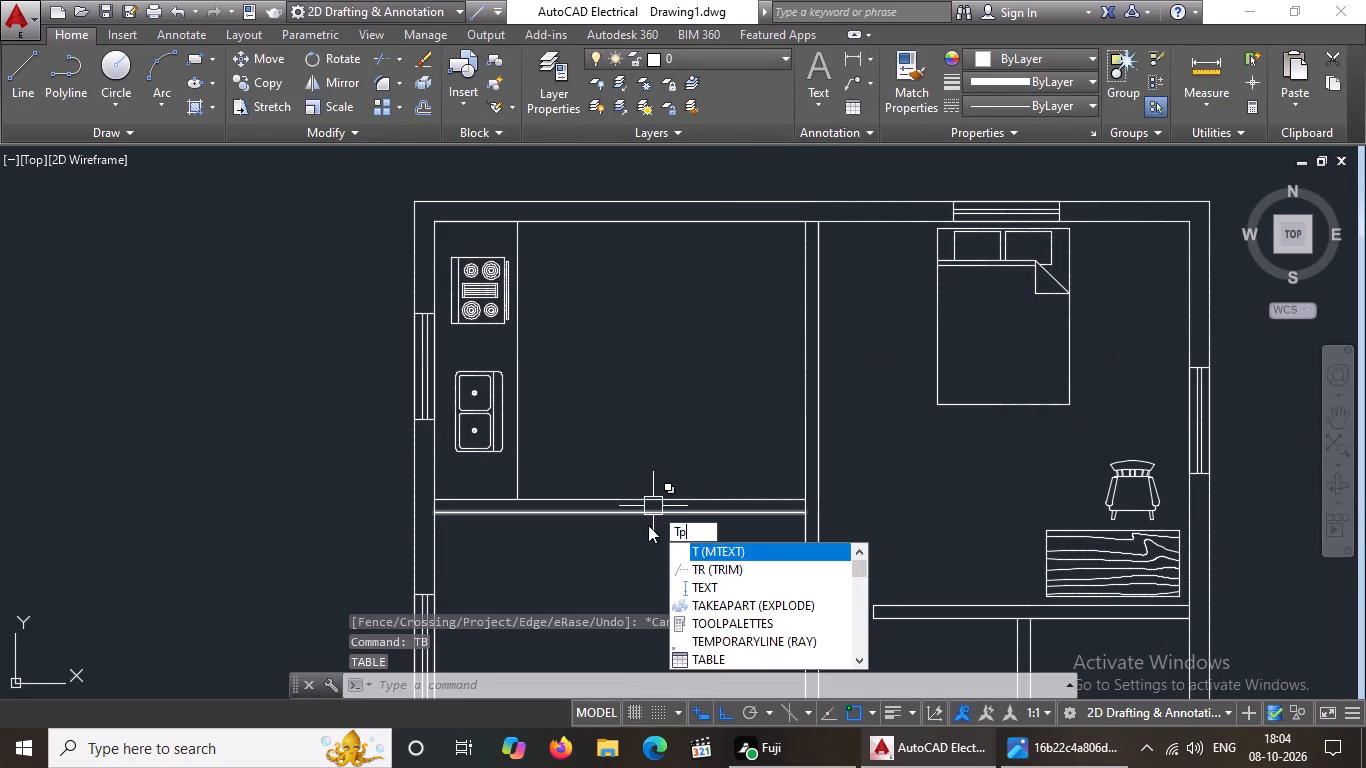
key("space")
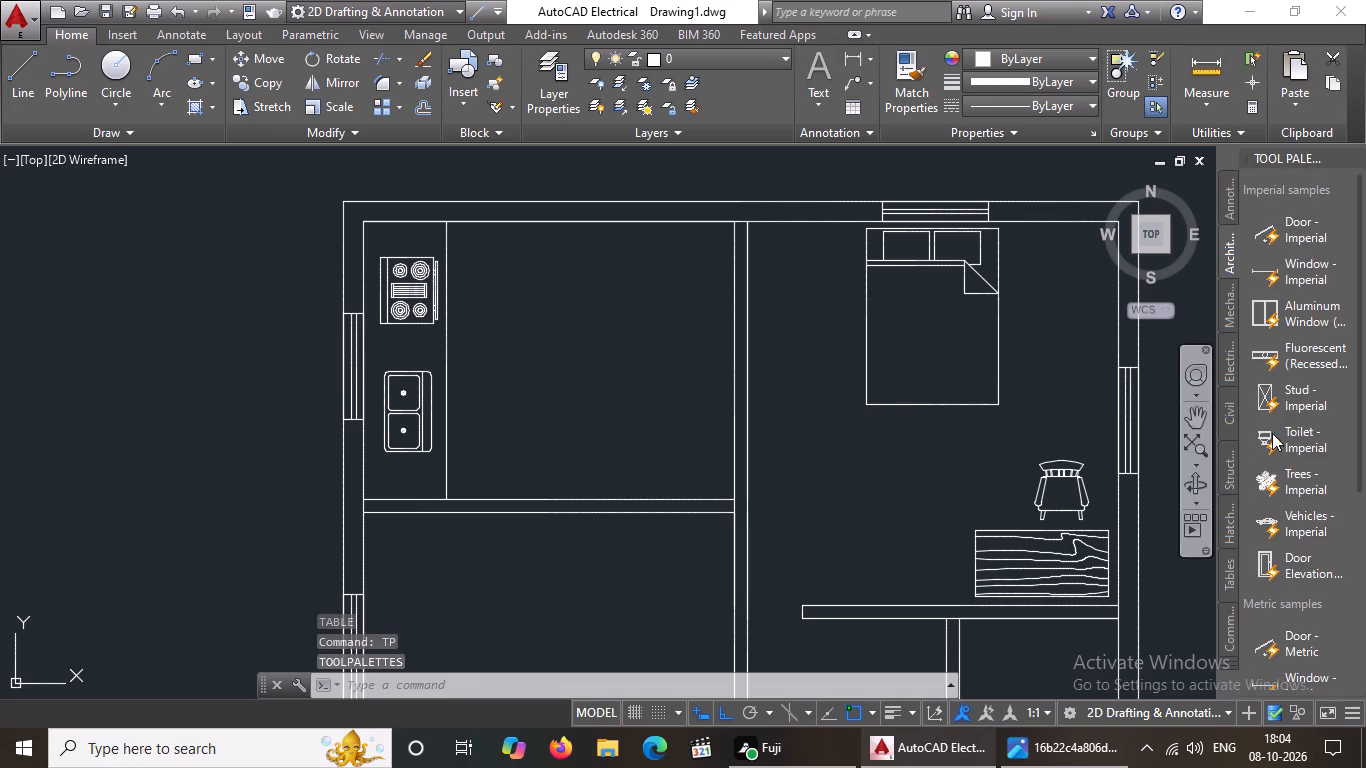
left_click(1295, 644)
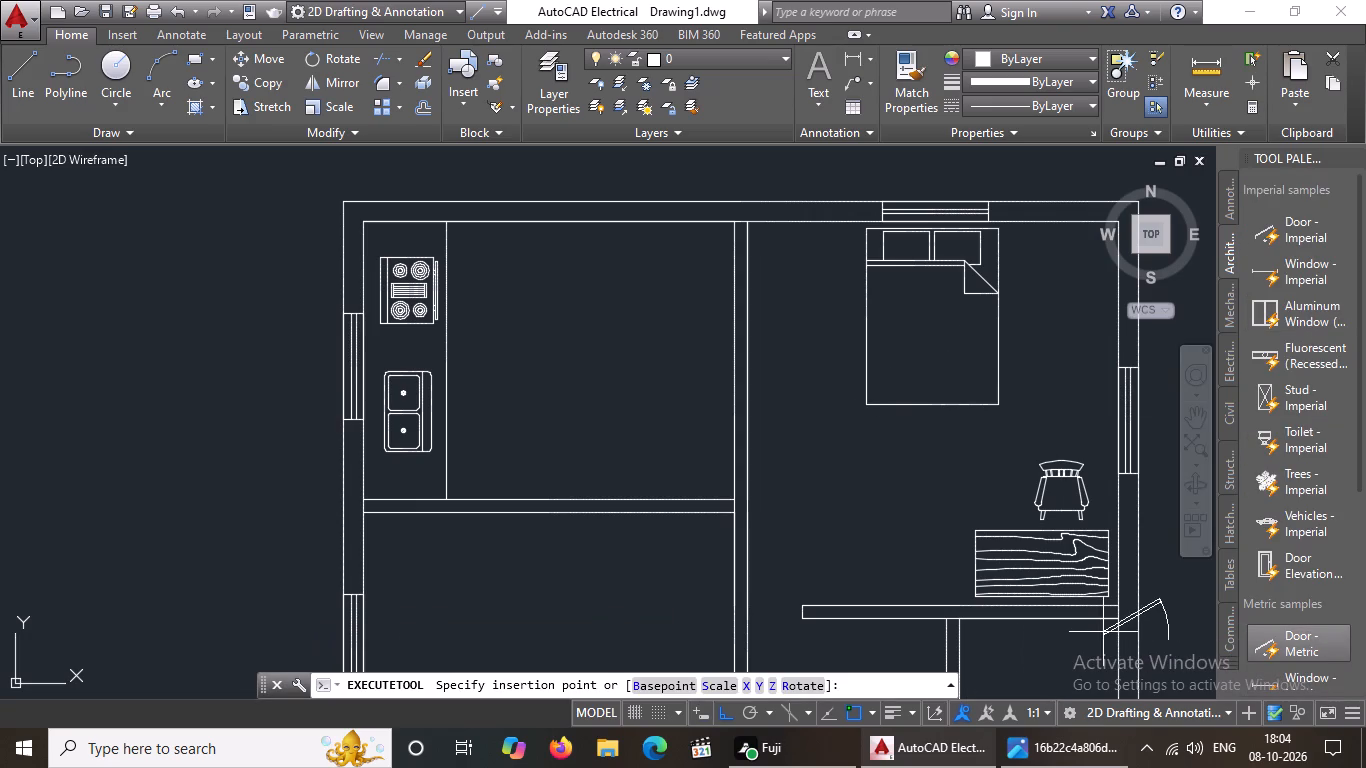
left_click(761, 551)
Set the inserted door's swing to Open 90º.
left_click(797, 537)
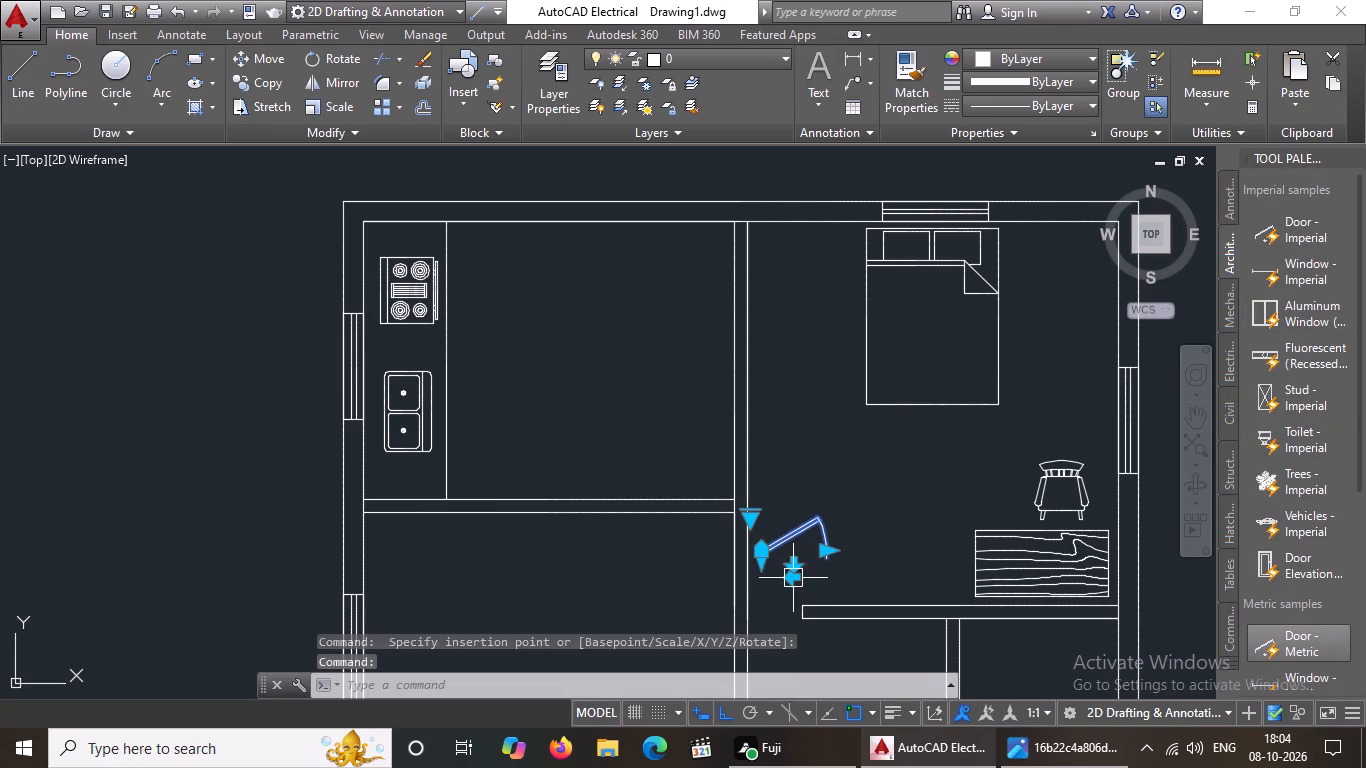
left_click(746, 523)
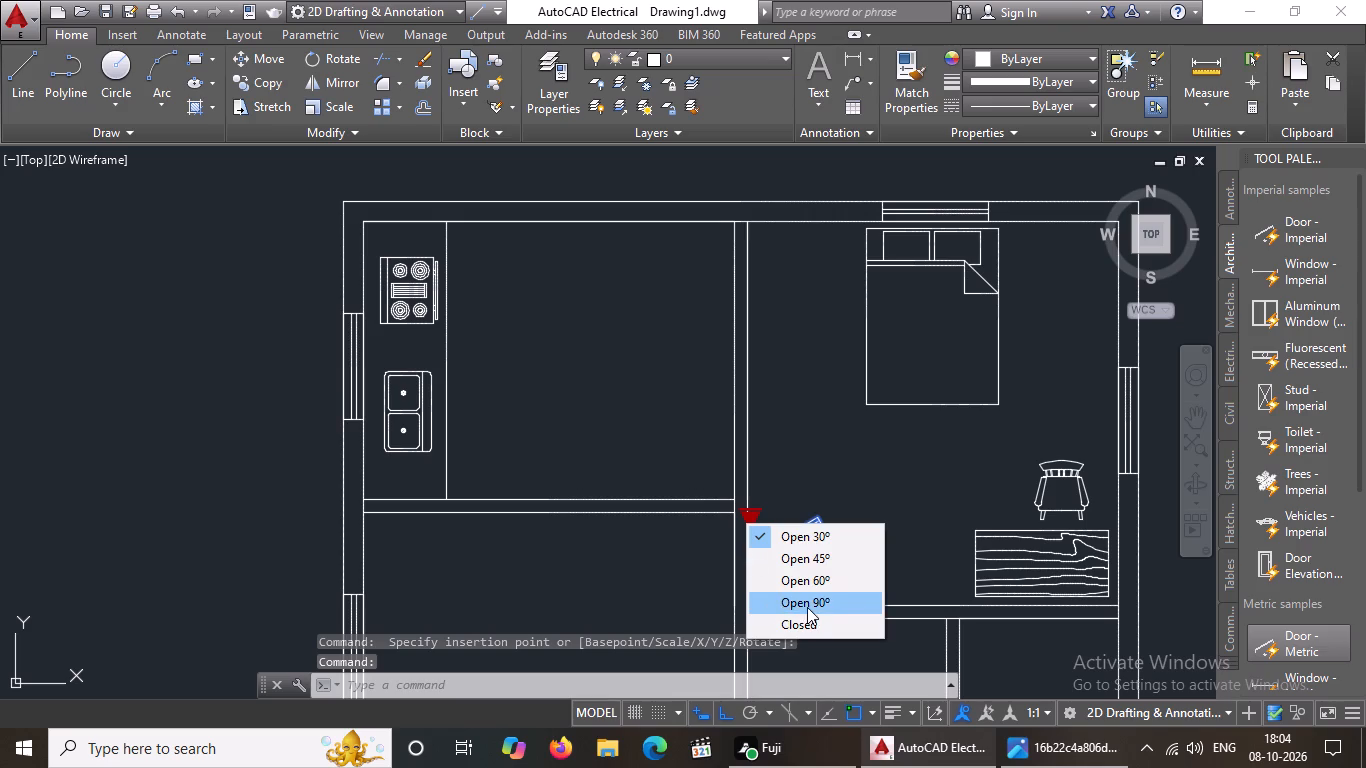
left_click(810, 605)
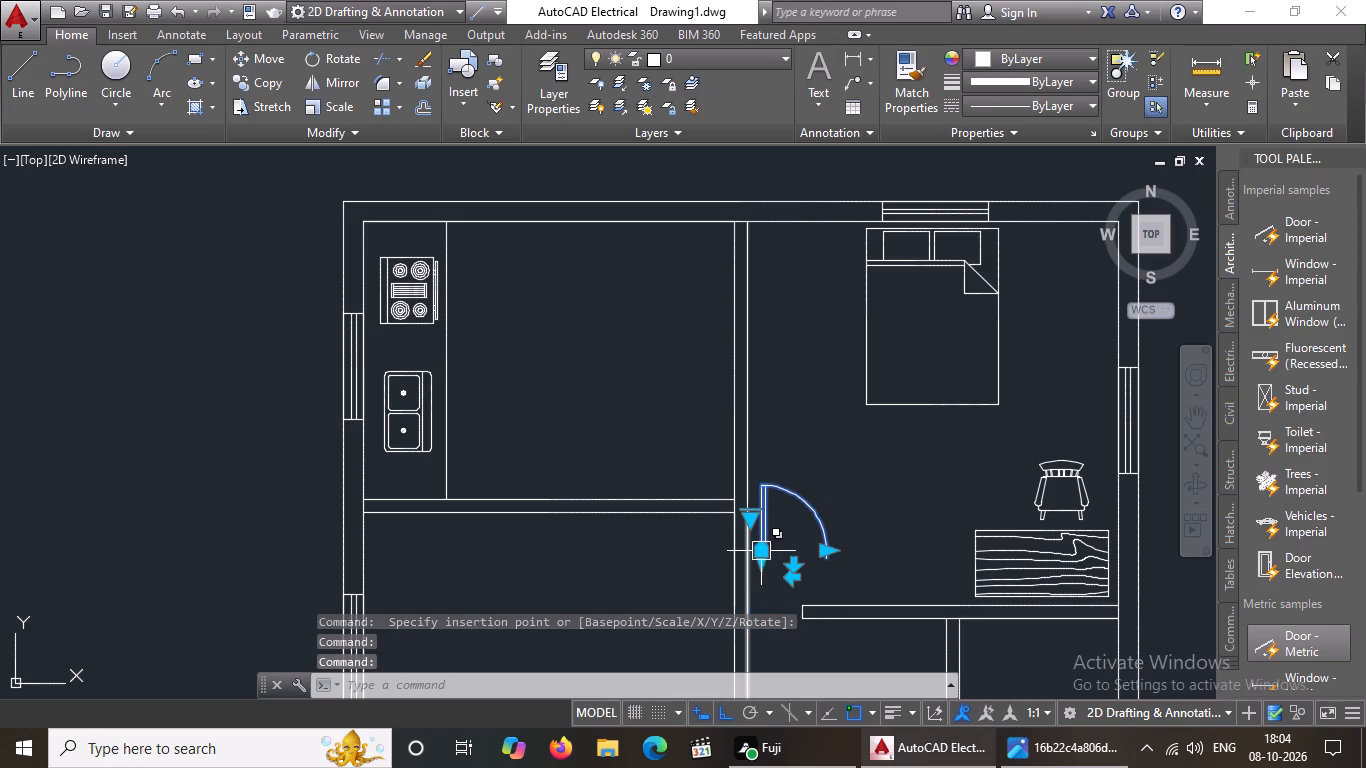
key("Escape")
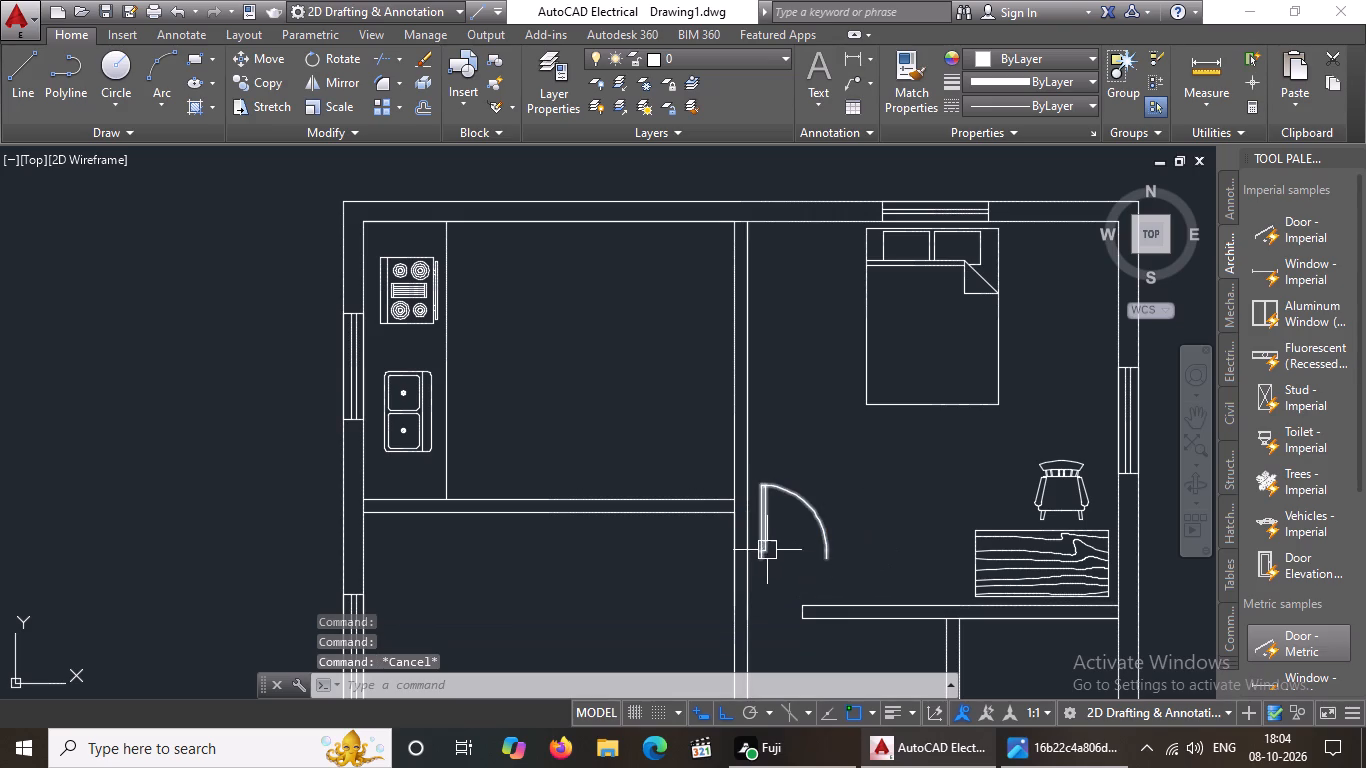
Move the door about 2'-3" south to bring its base level with the doorway's south wall face.
left_click(765, 550)
left_click(262, 52)
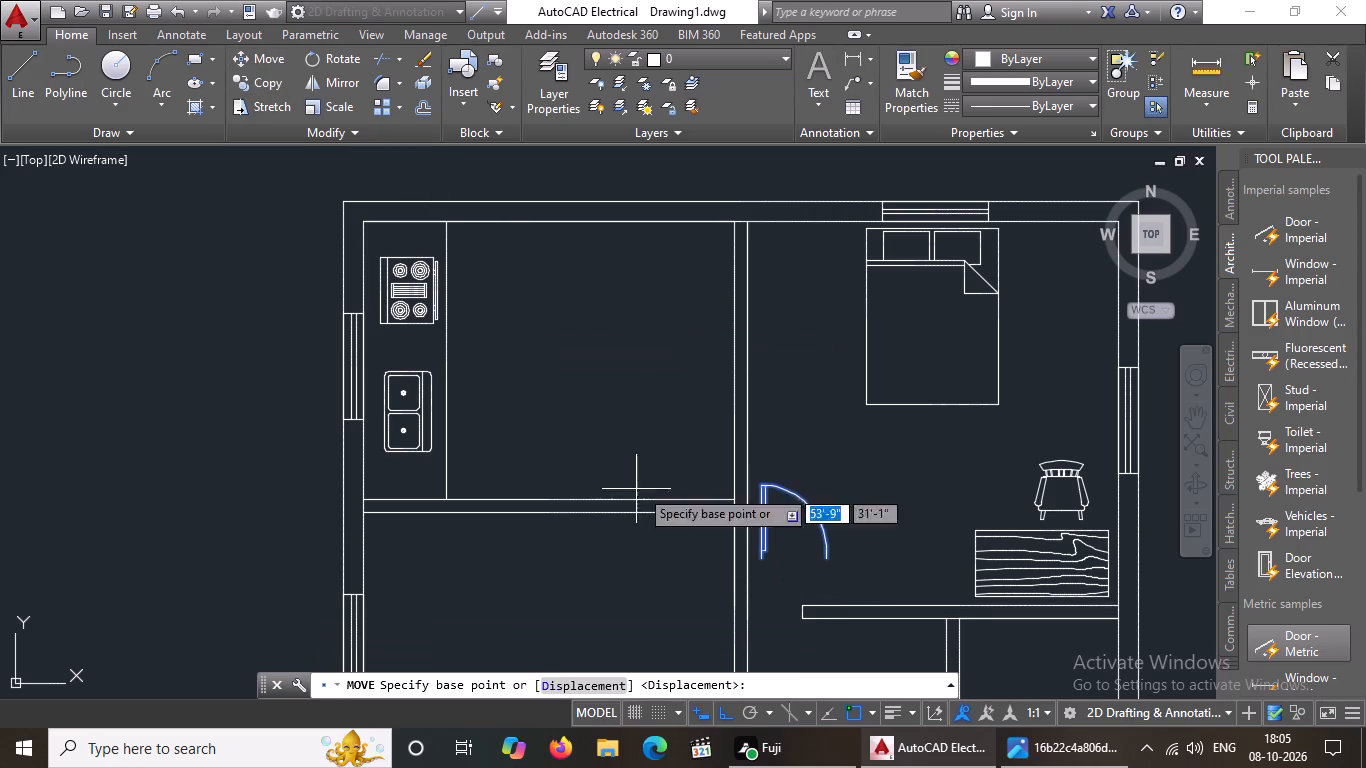
scroll(802, 675, "up", 2)
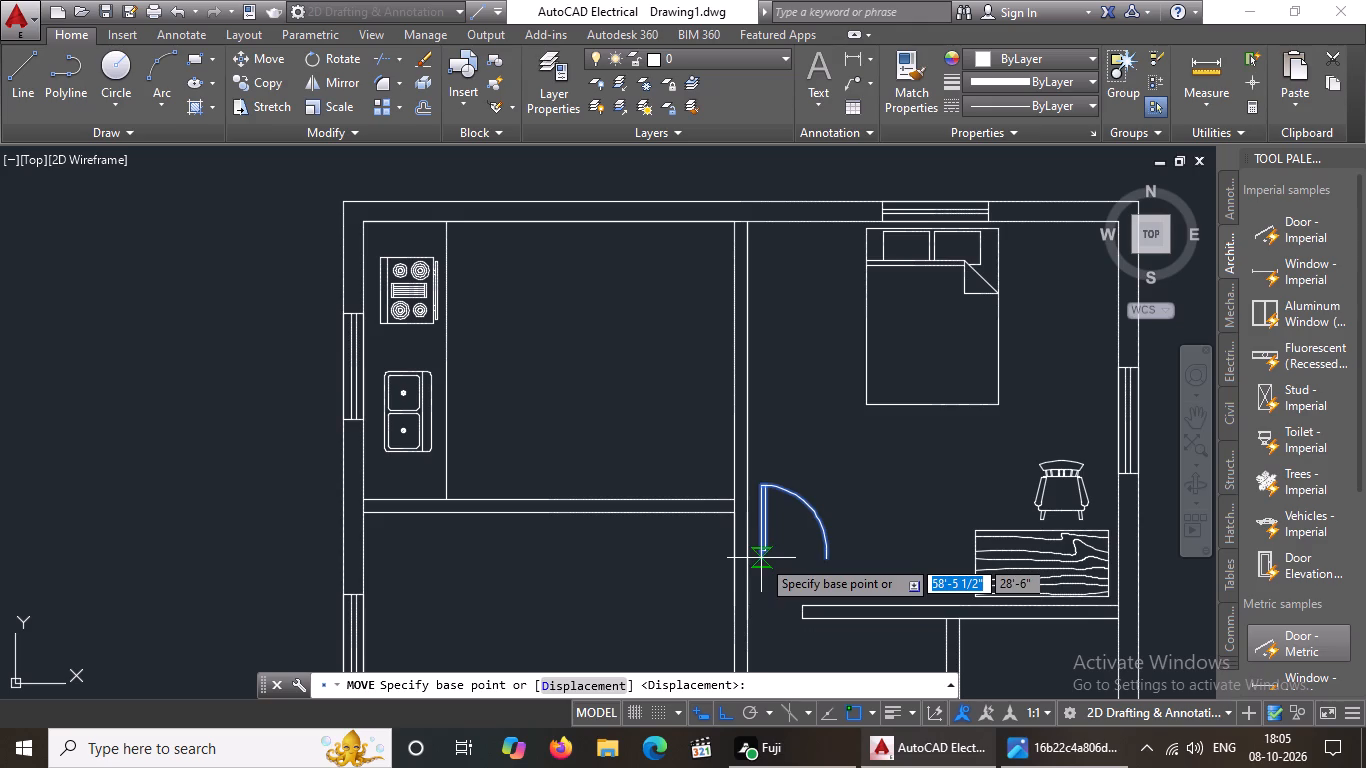
left_click(761, 558)
scroll(743, 619, "up", 2)
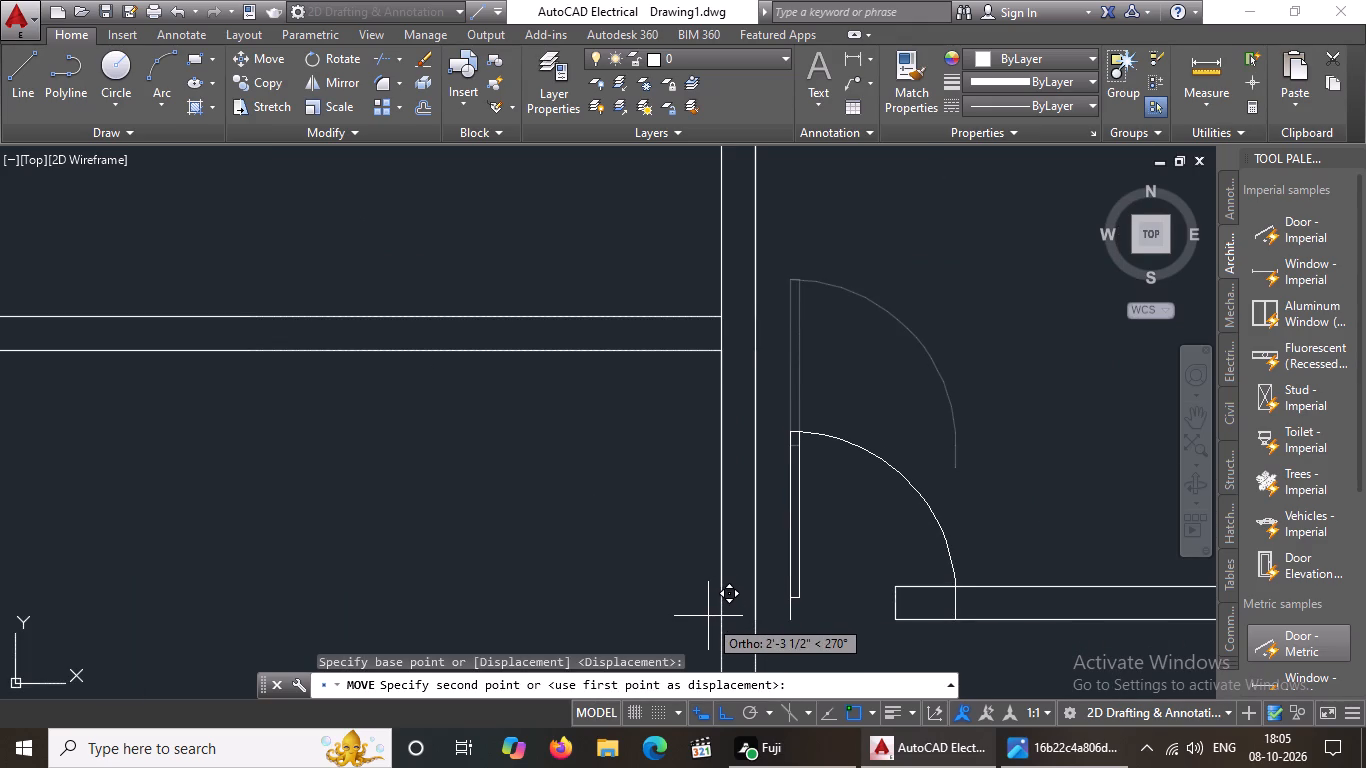
left_click(708, 616)
Move the door west so its hinge side sits against the central wall's east face at the doorway.
left_click(799, 518)
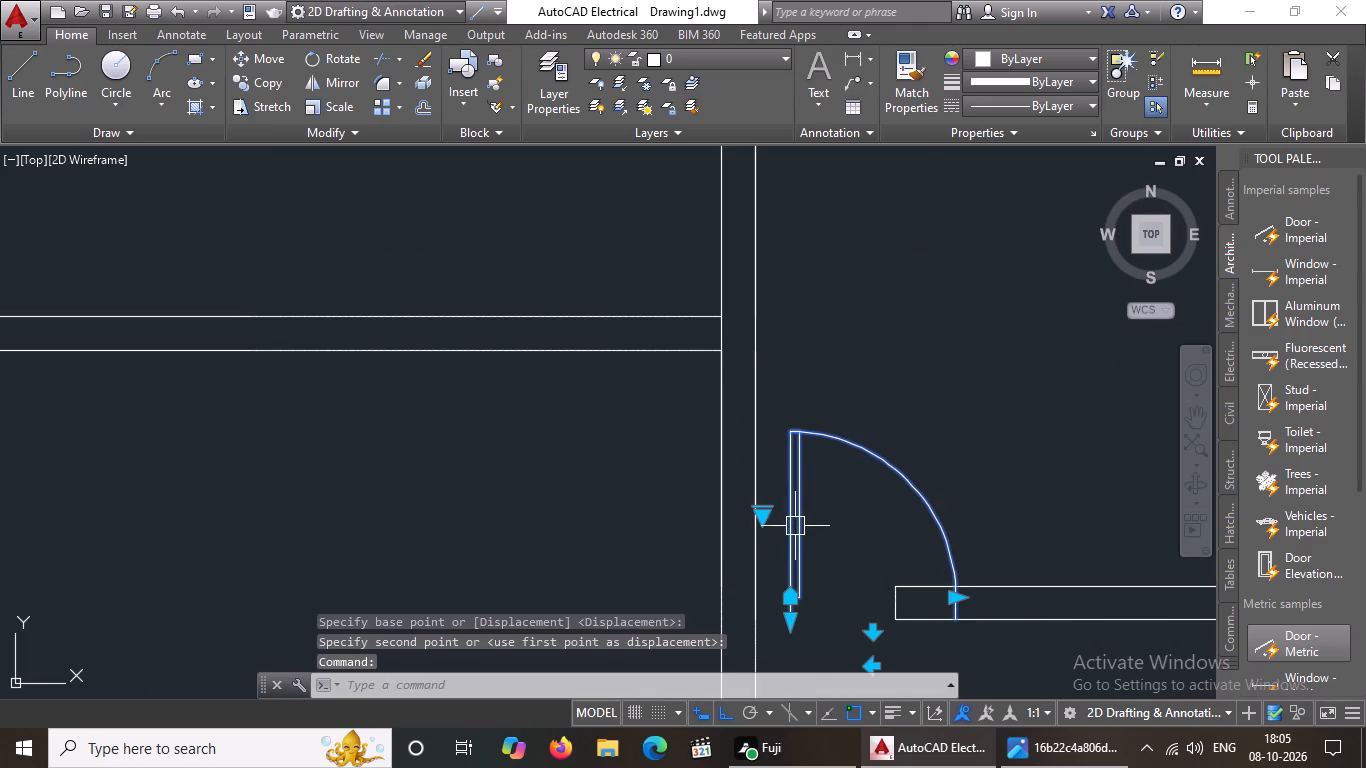
left_click(274, 53)
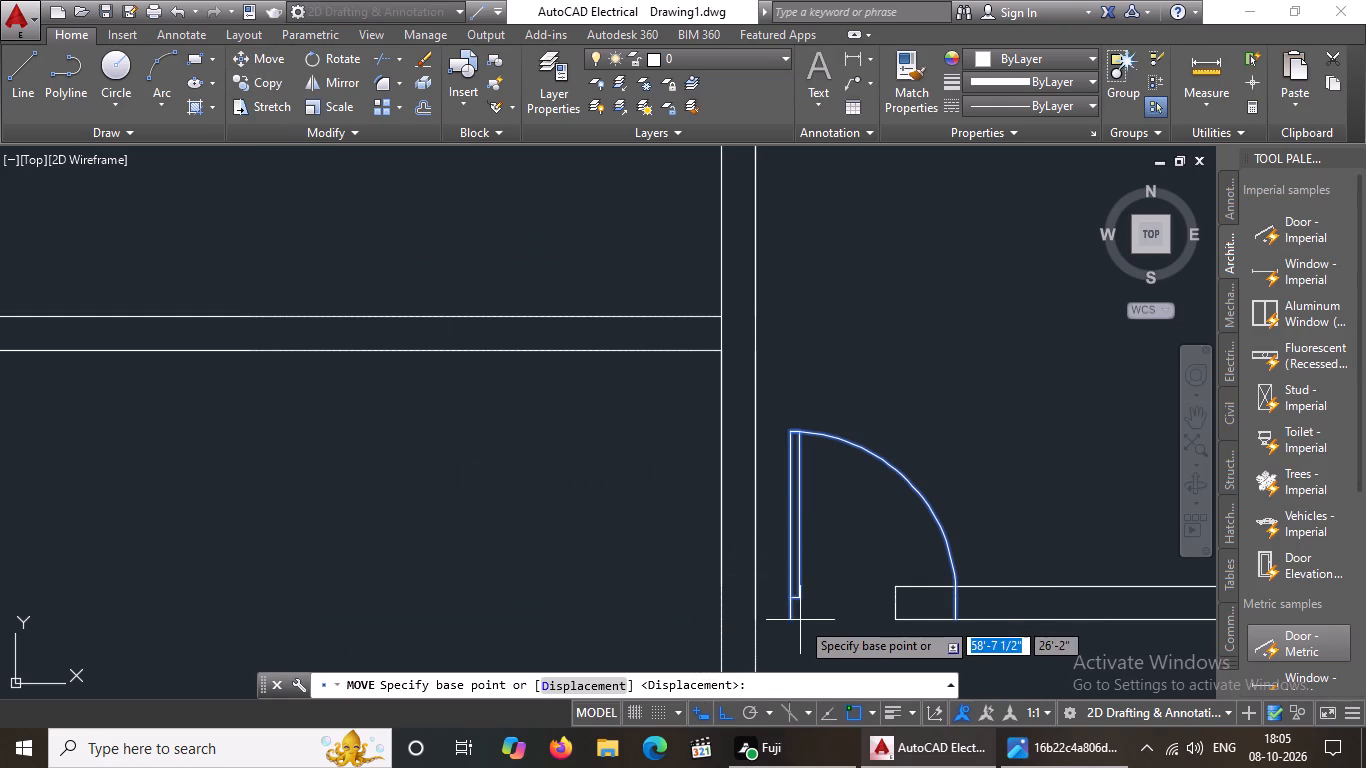
left_click(790, 617)
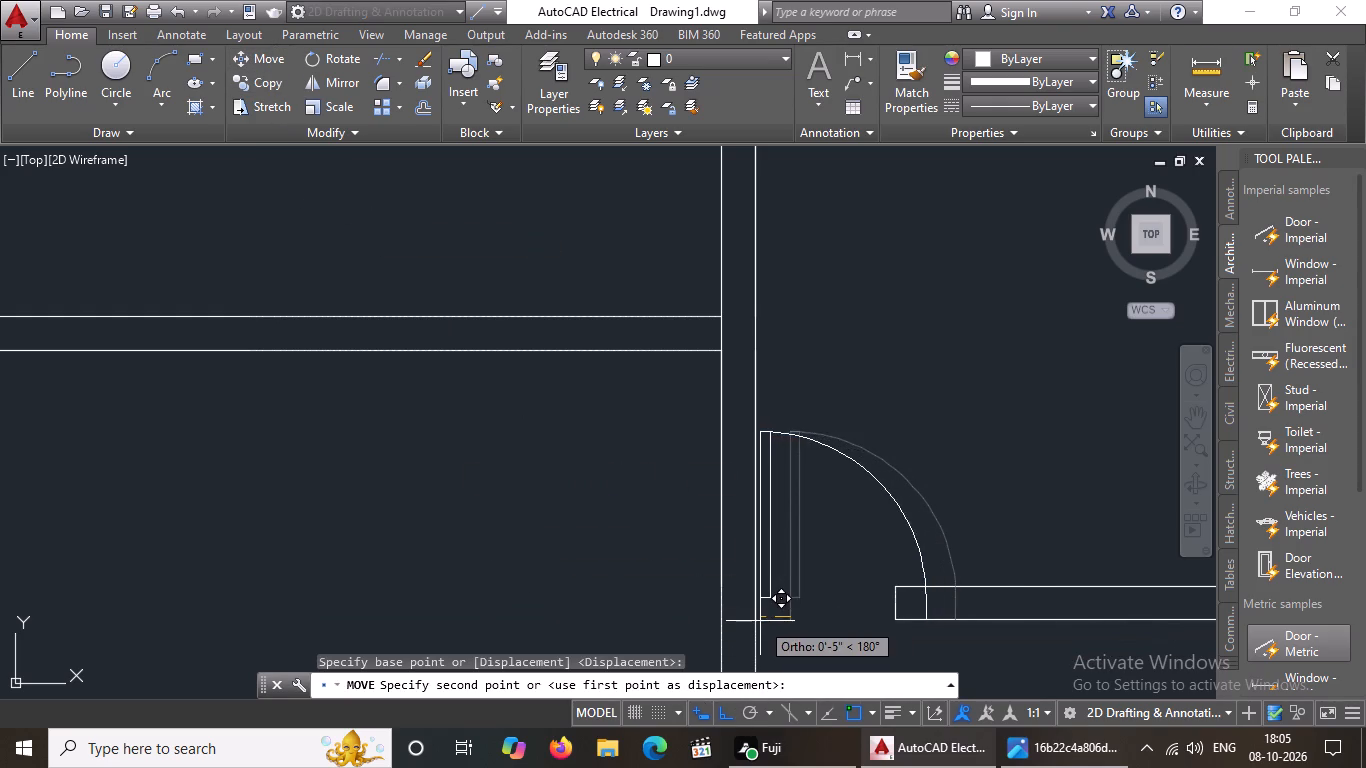
left_click(751, 619)
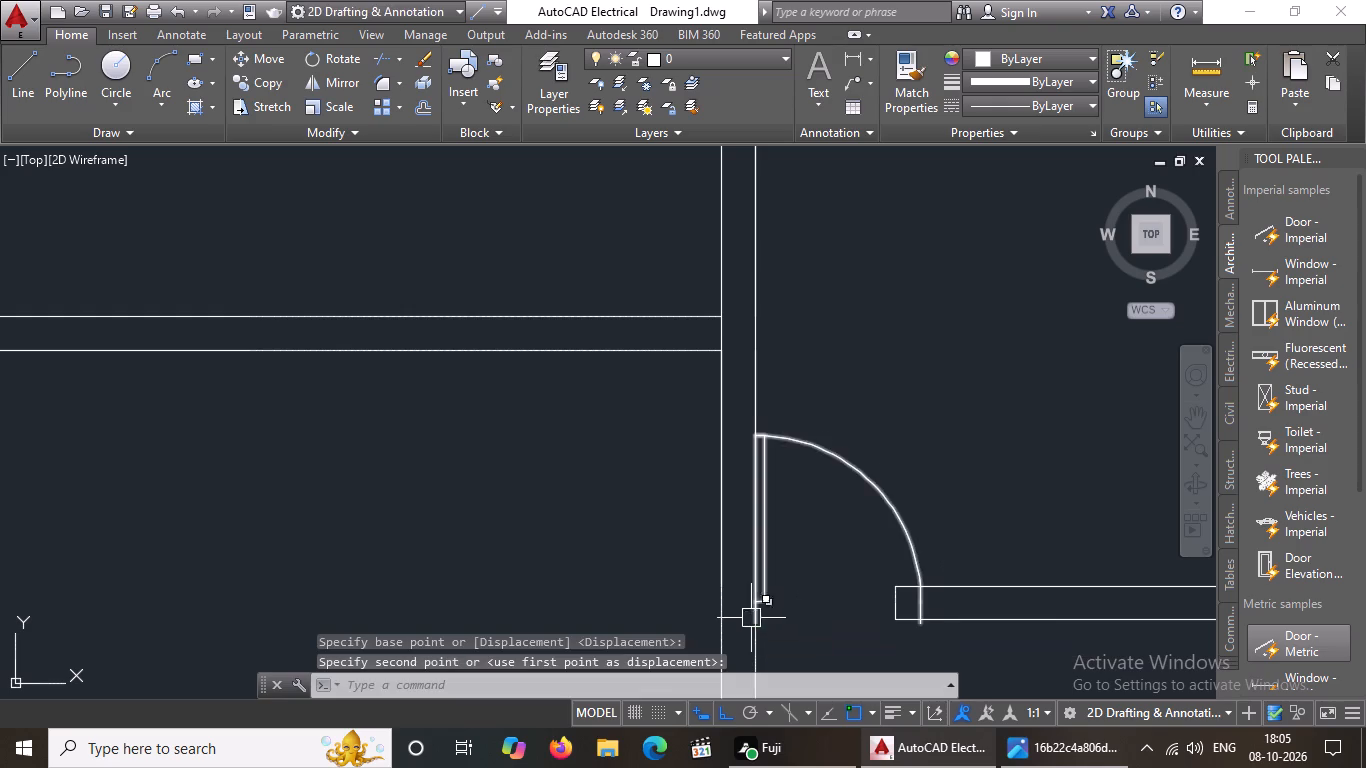
key("Escape")
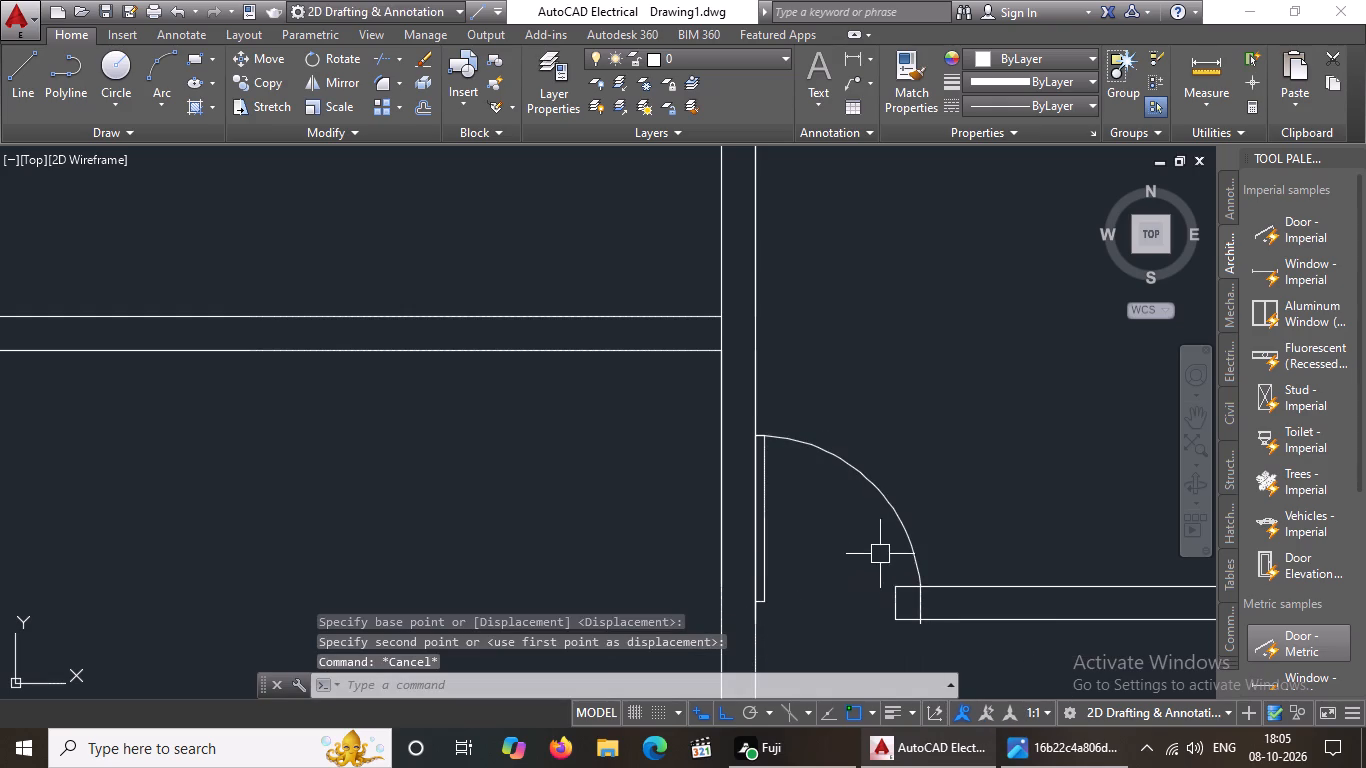
Narrow the north-east room's door by stretching its width back toward the doorway's east jamb.
left_click(903, 530)
left_click_drag(923, 601, 916, 601)
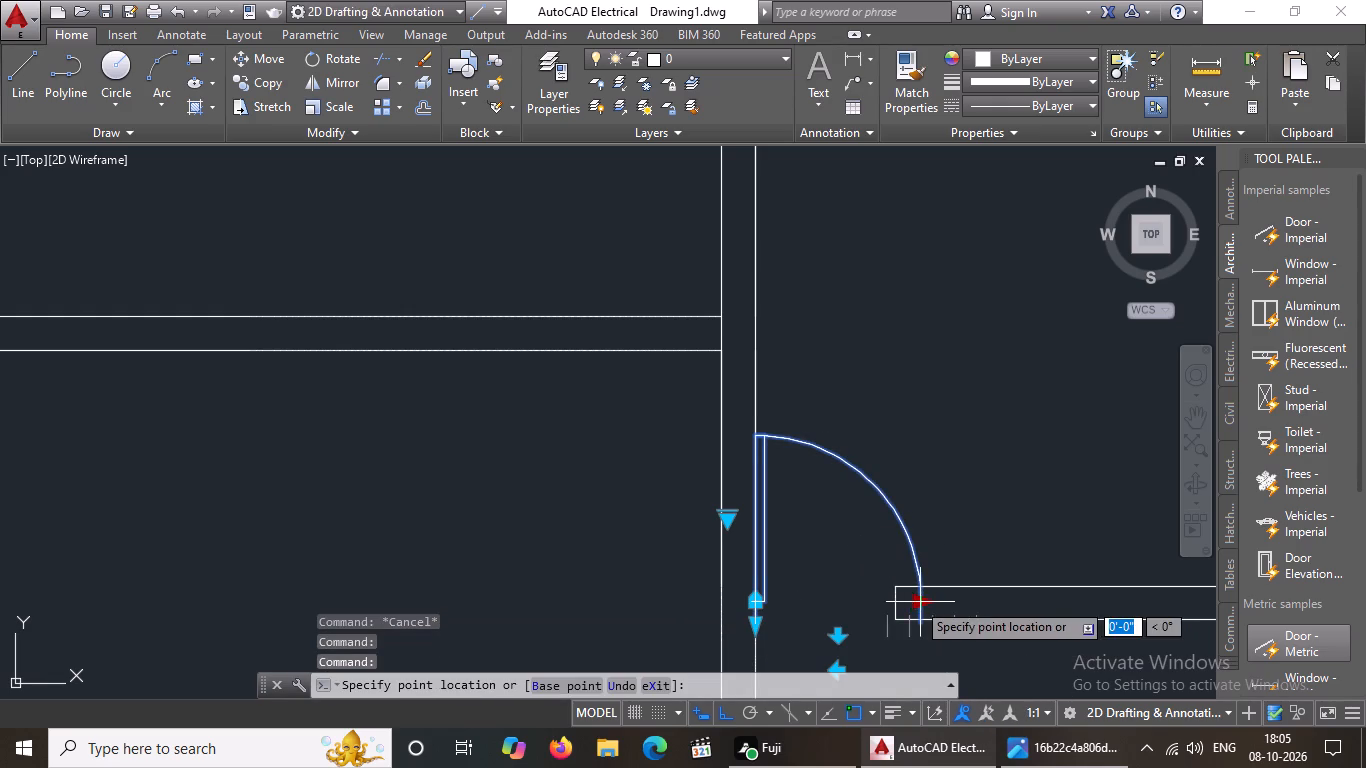
left_click_drag(916, 601, 896, 602)
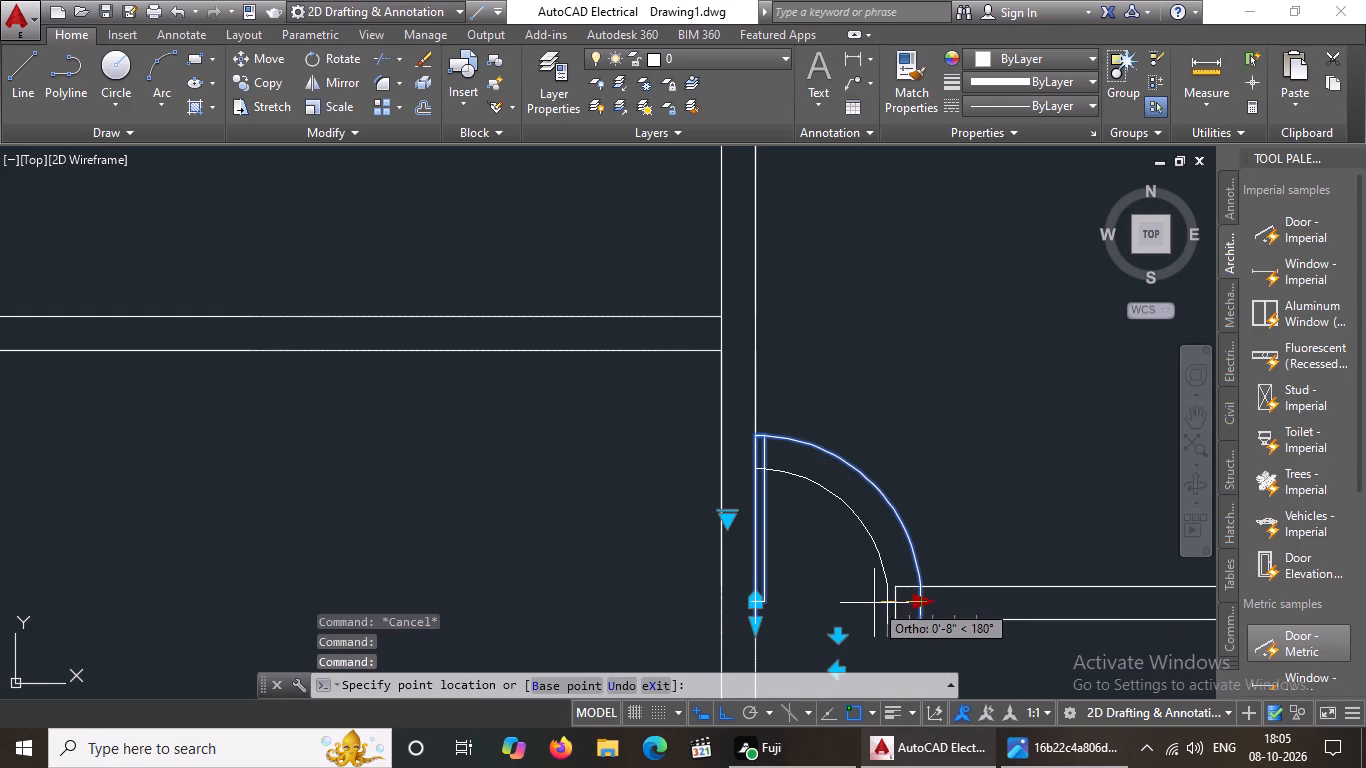
left_click(888, 584)
left_click_drag(889, 605, 914, 598)
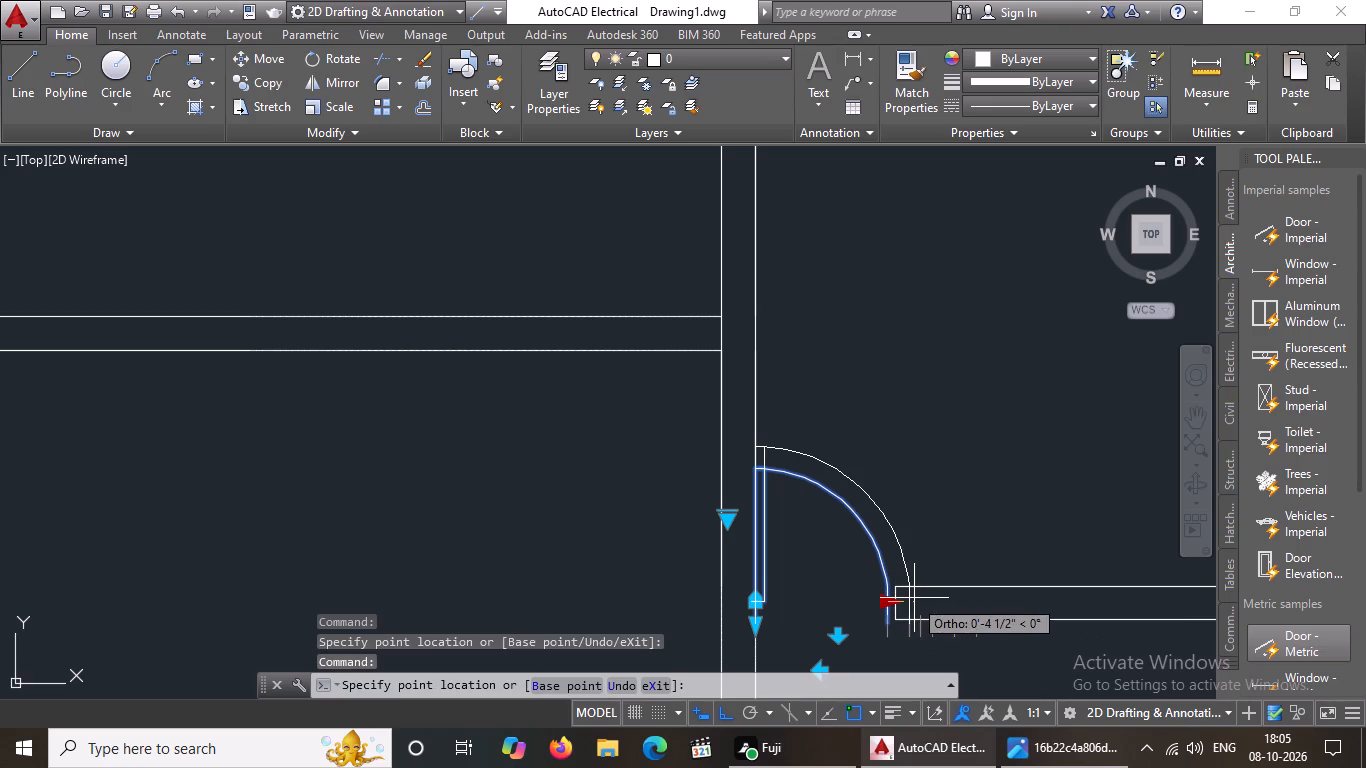
left_click_drag(914, 598, 910, 598)
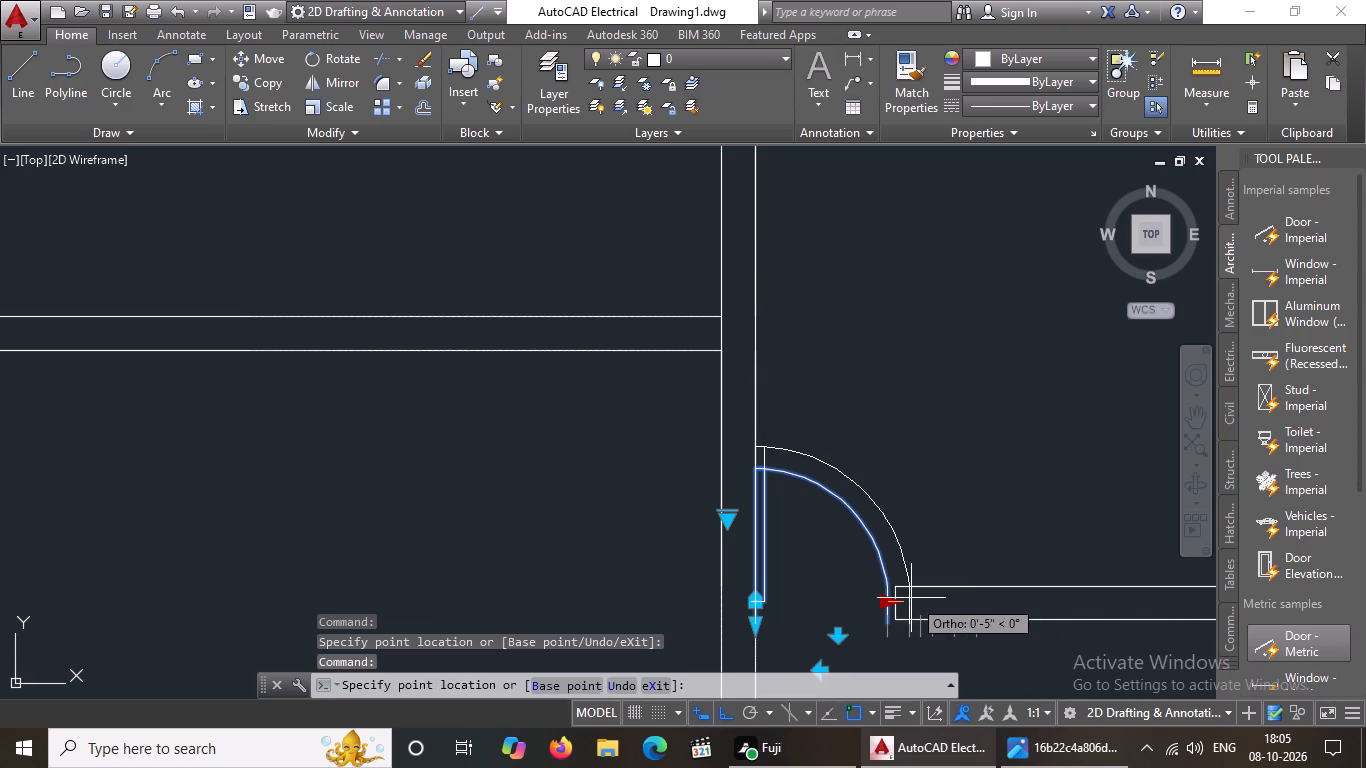
left_click_drag(910, 598, 903, 599)
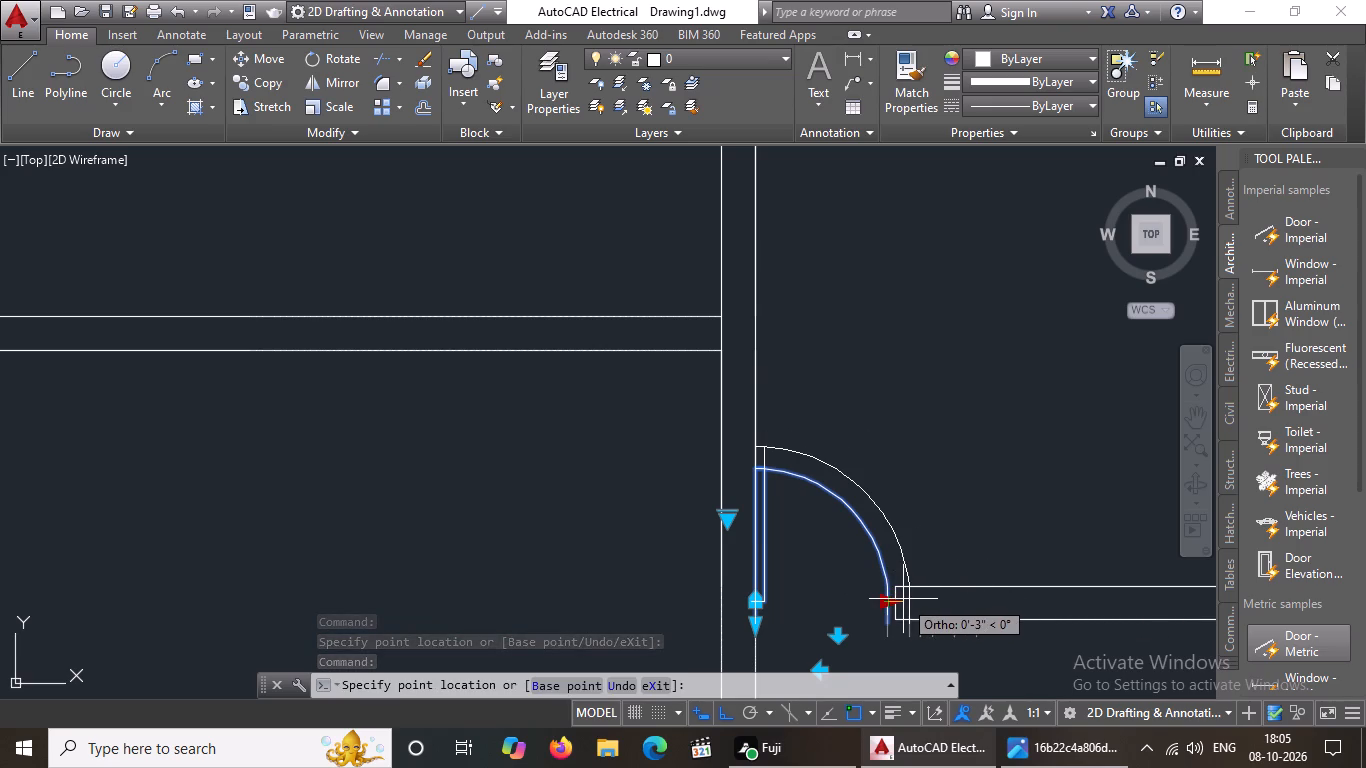
left_click(903, 599)
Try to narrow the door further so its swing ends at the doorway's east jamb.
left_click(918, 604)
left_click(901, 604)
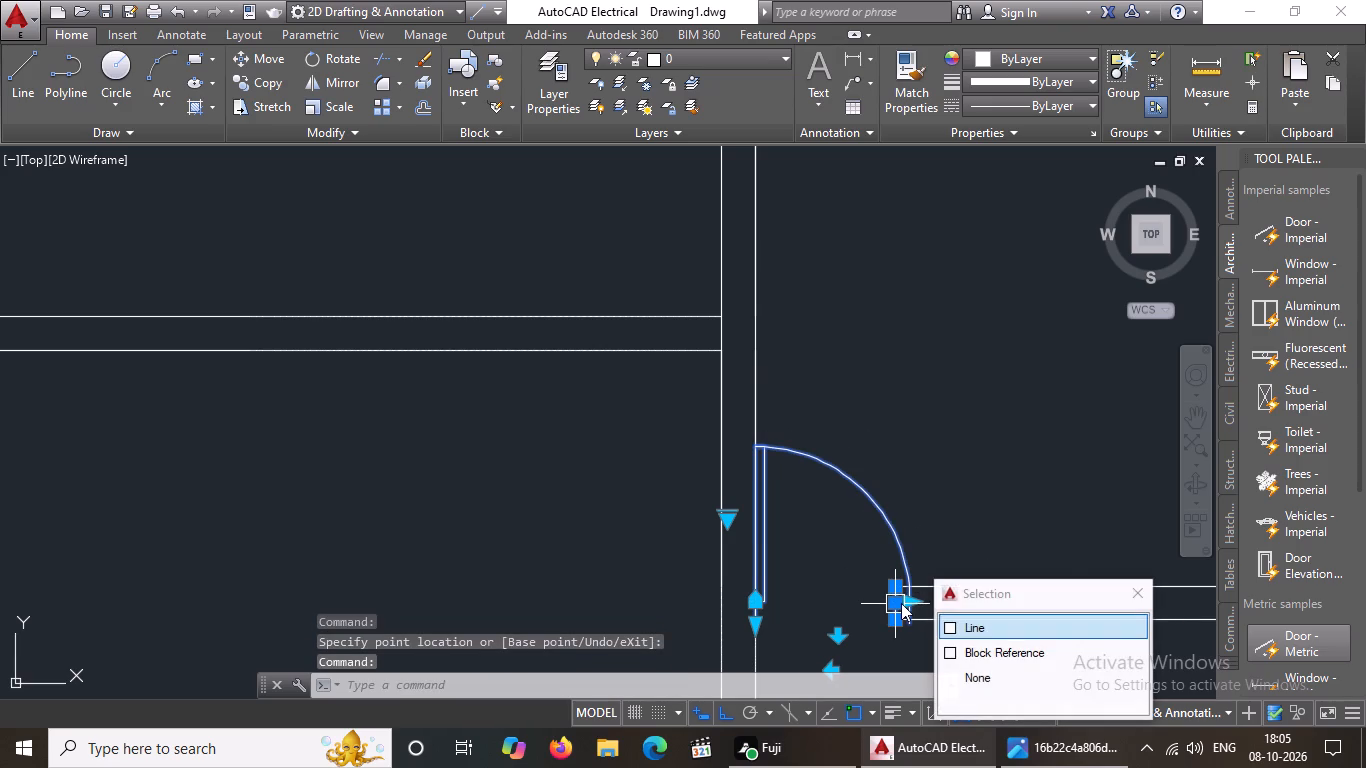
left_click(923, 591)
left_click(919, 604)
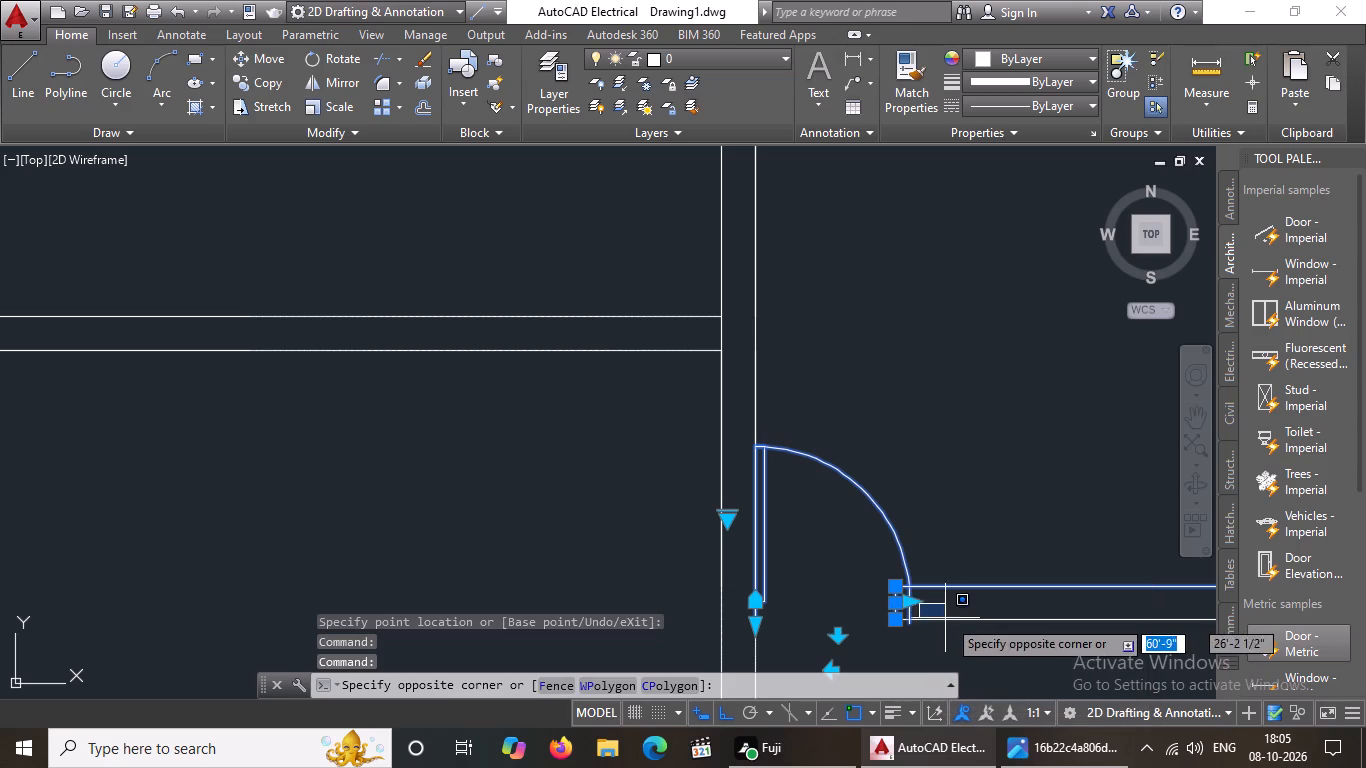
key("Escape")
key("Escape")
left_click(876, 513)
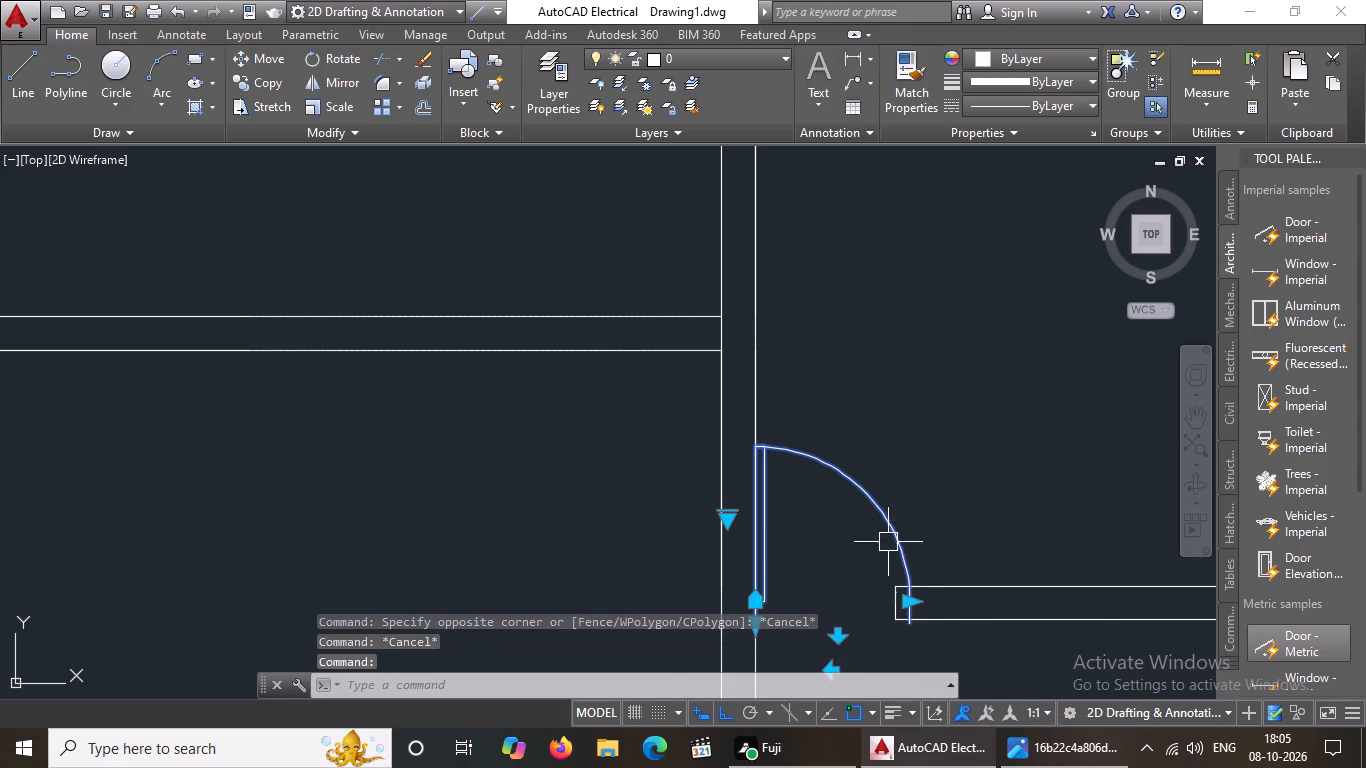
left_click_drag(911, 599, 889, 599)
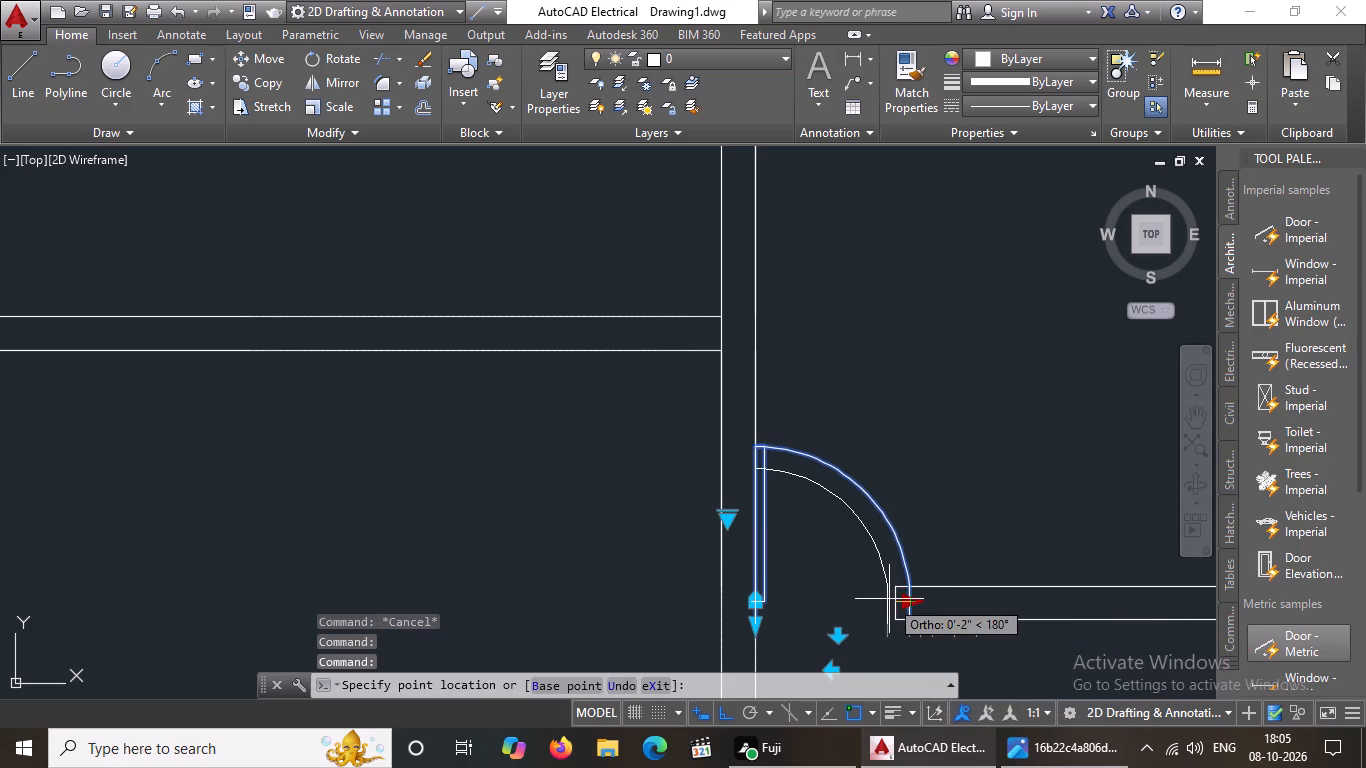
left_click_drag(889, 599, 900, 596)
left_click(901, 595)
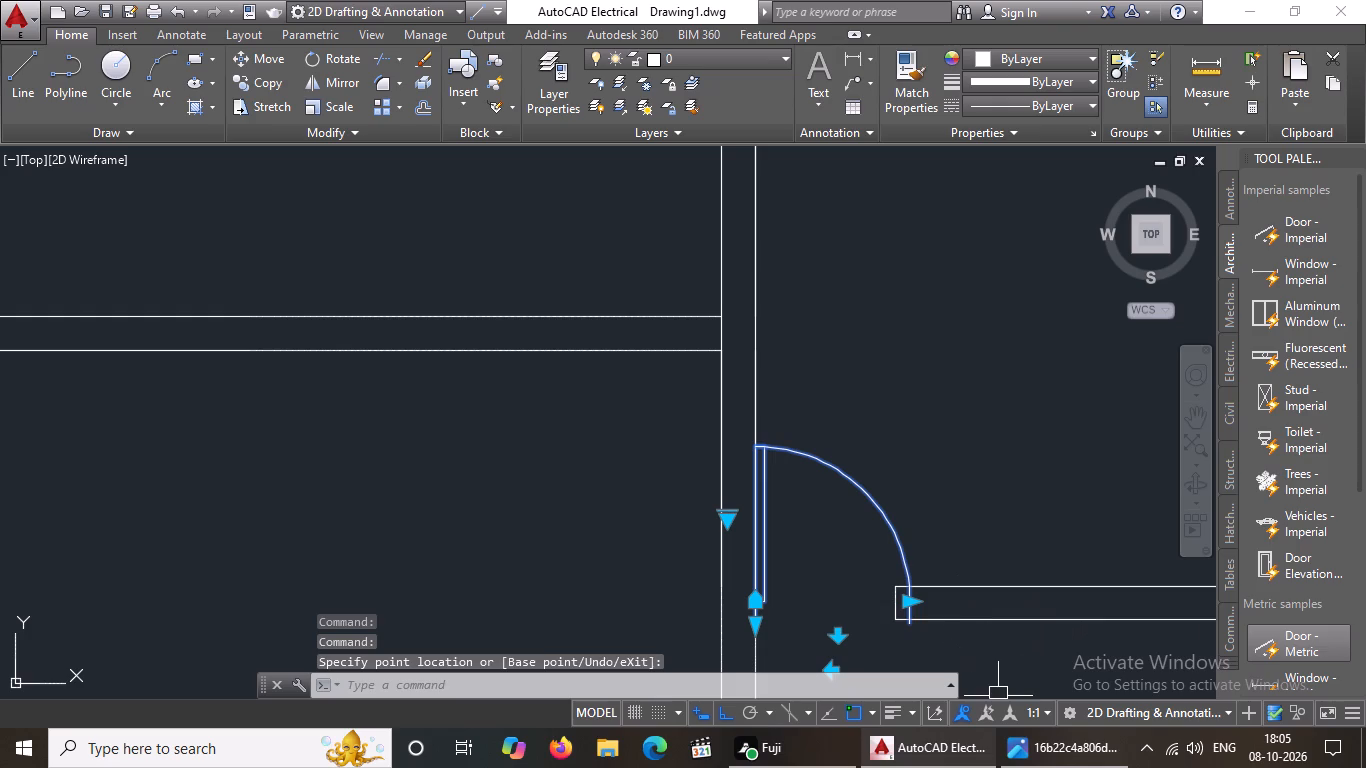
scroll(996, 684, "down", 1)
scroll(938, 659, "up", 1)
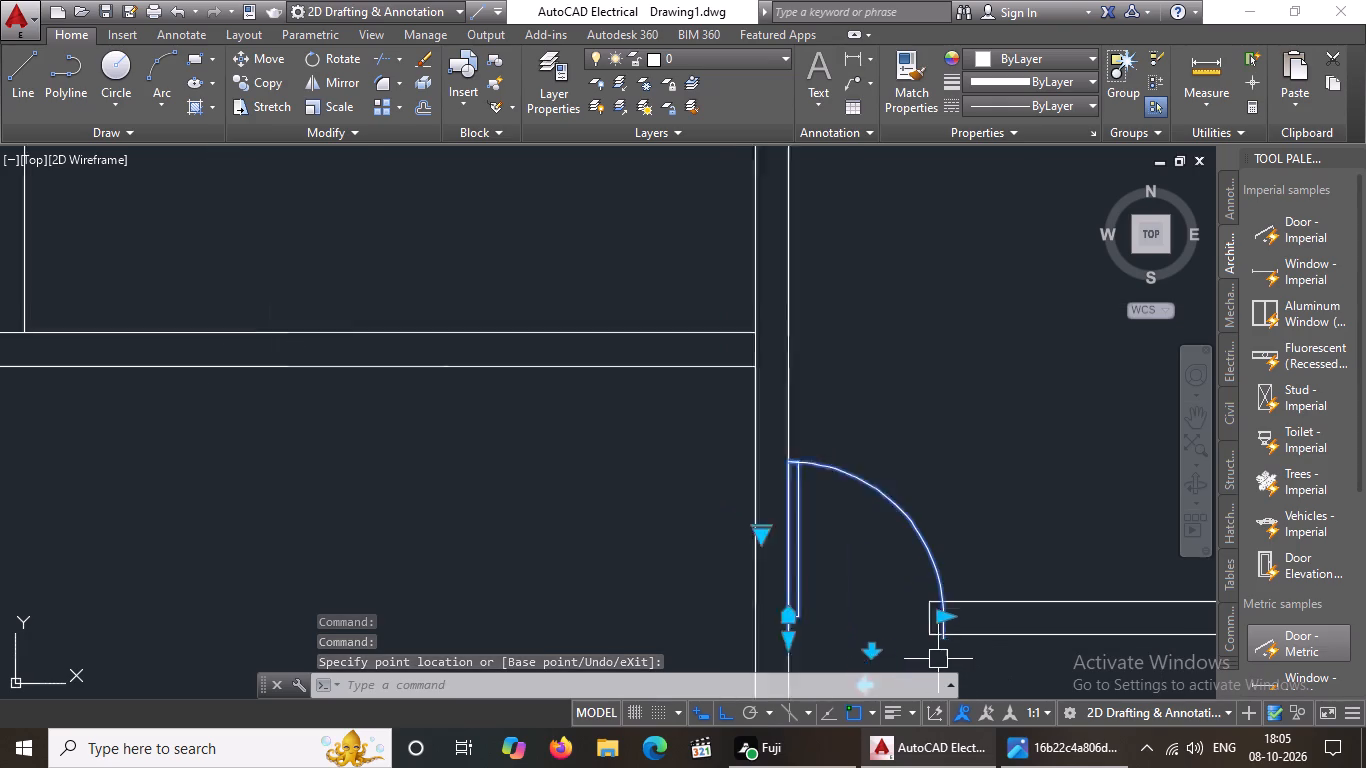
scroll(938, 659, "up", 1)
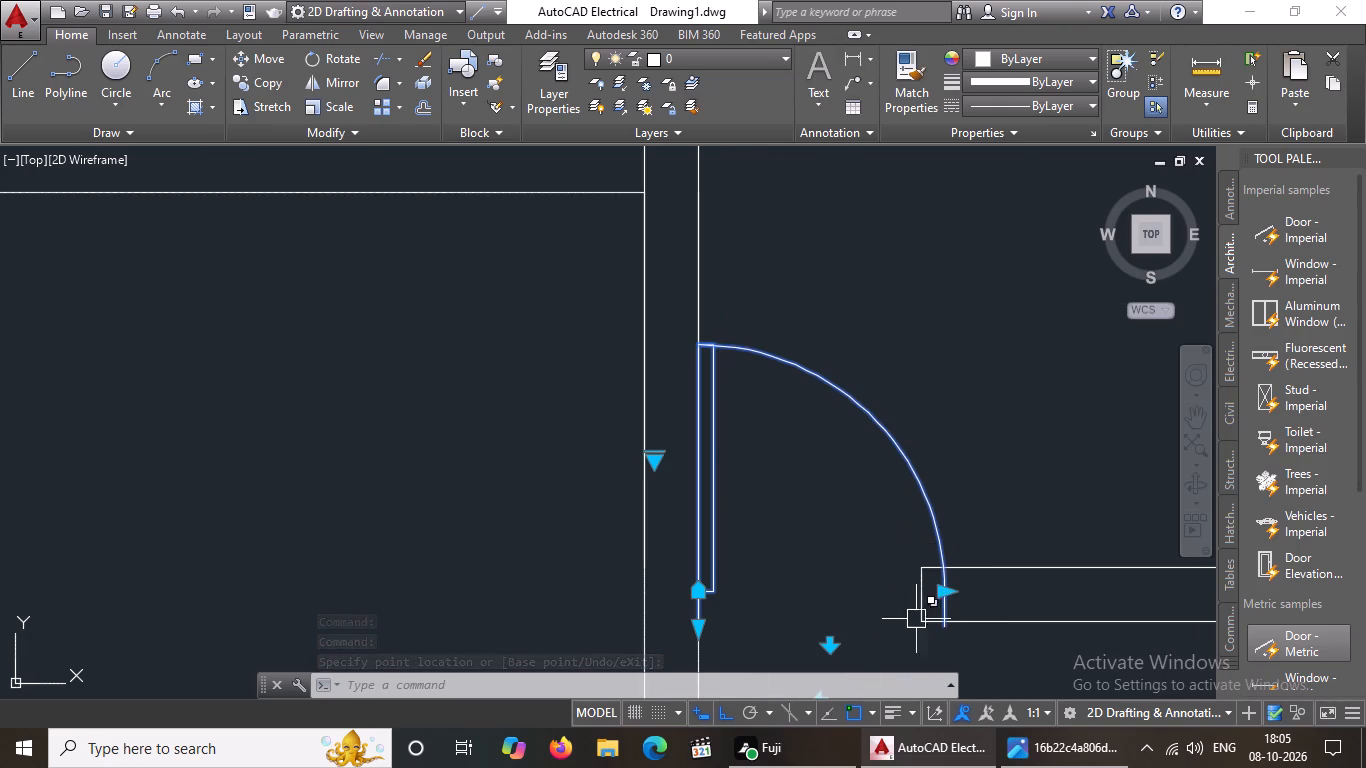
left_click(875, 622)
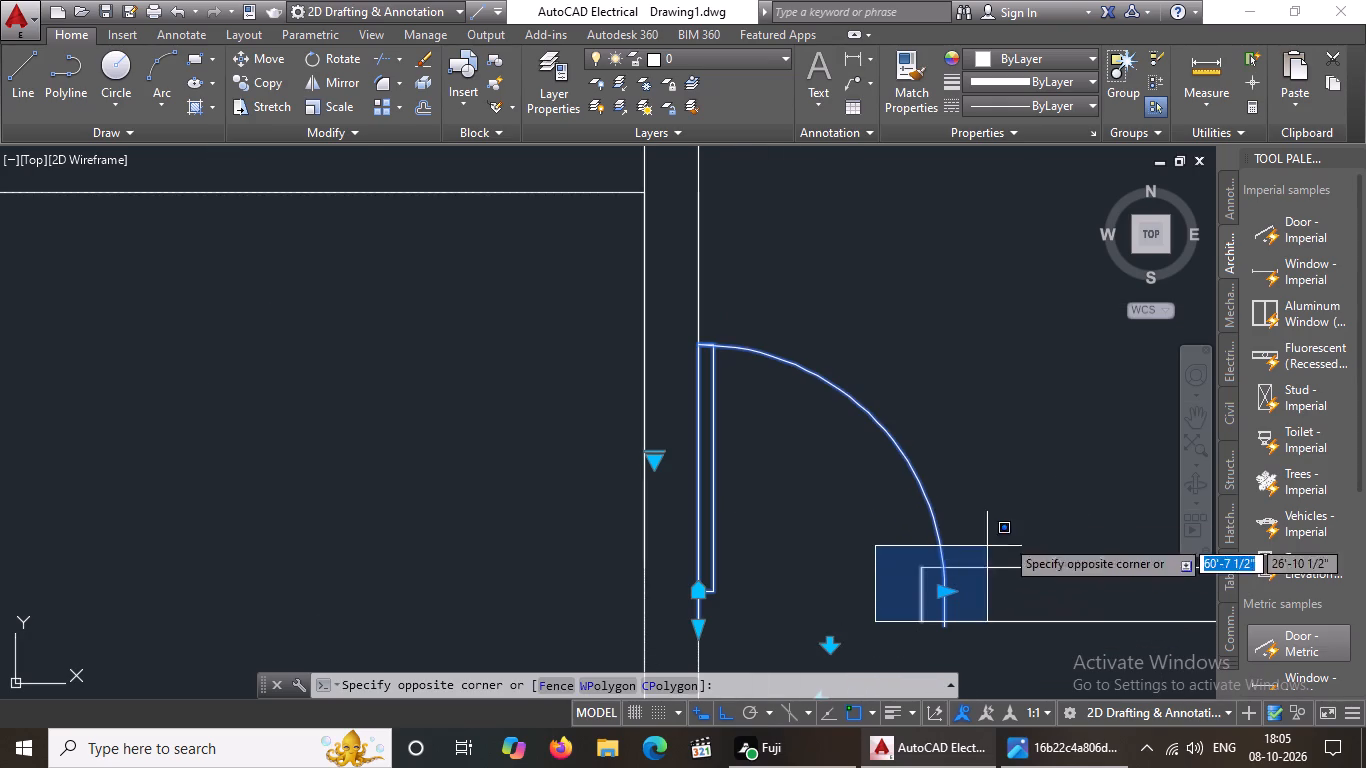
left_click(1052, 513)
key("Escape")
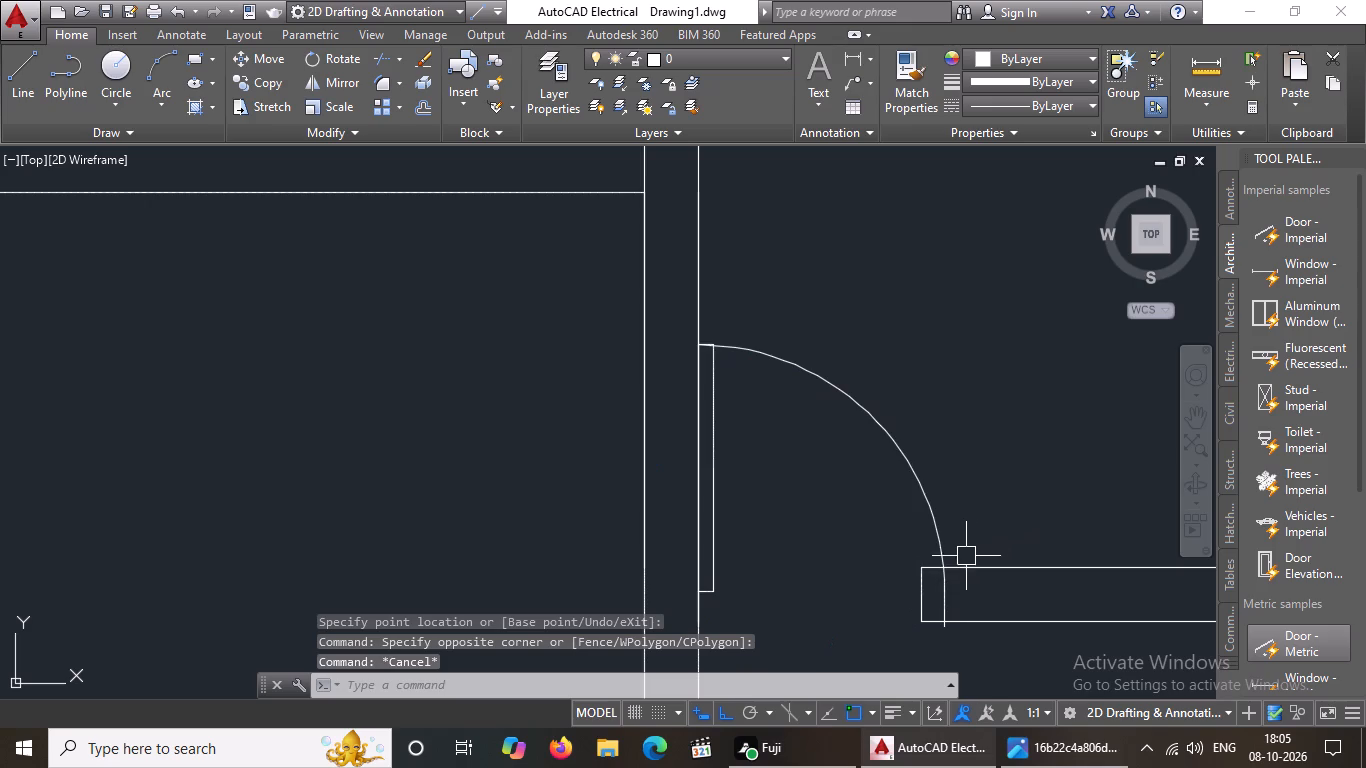
Move the door west so its swing end meets the doorway's east jamb and its base aligns with the south wall face.
left_click(939, 546)
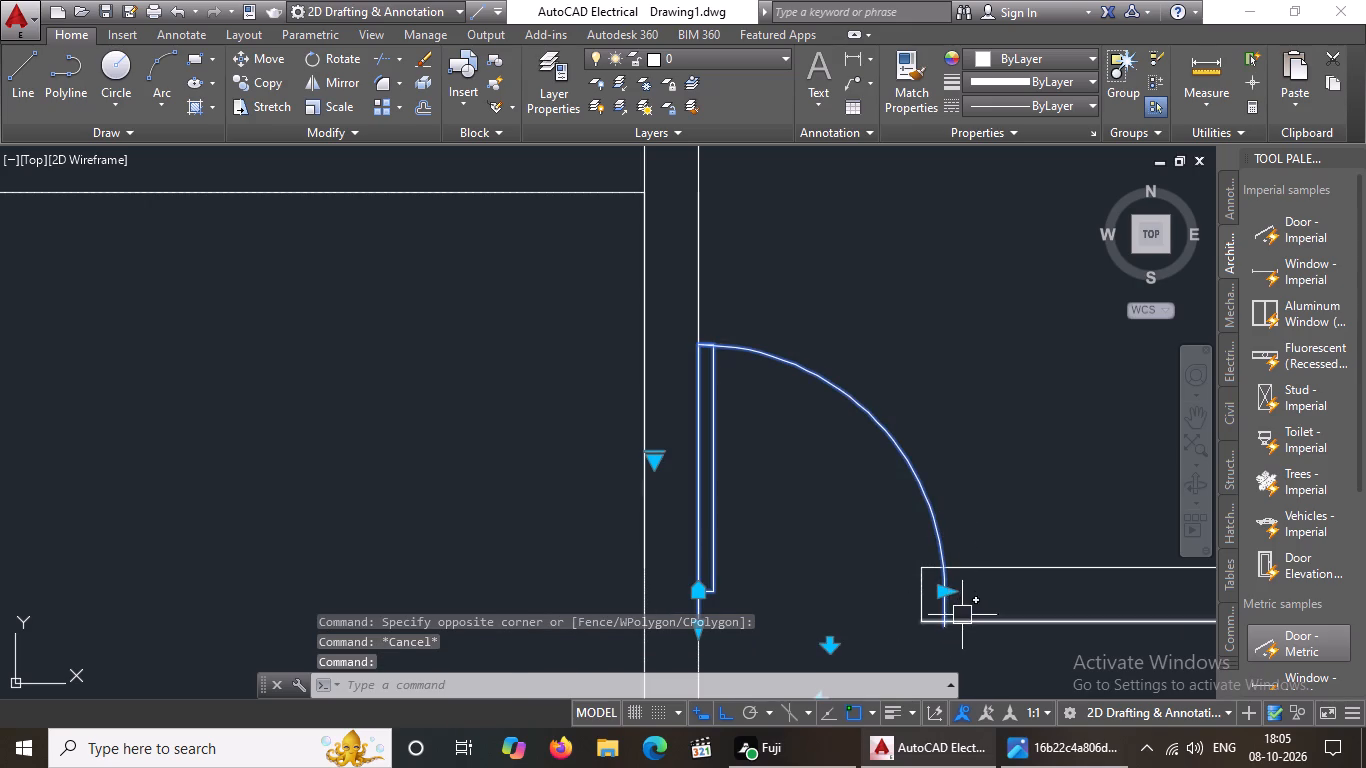
scroll(962, 615, "down", 3)
scroll(956, 656, "up", 4)
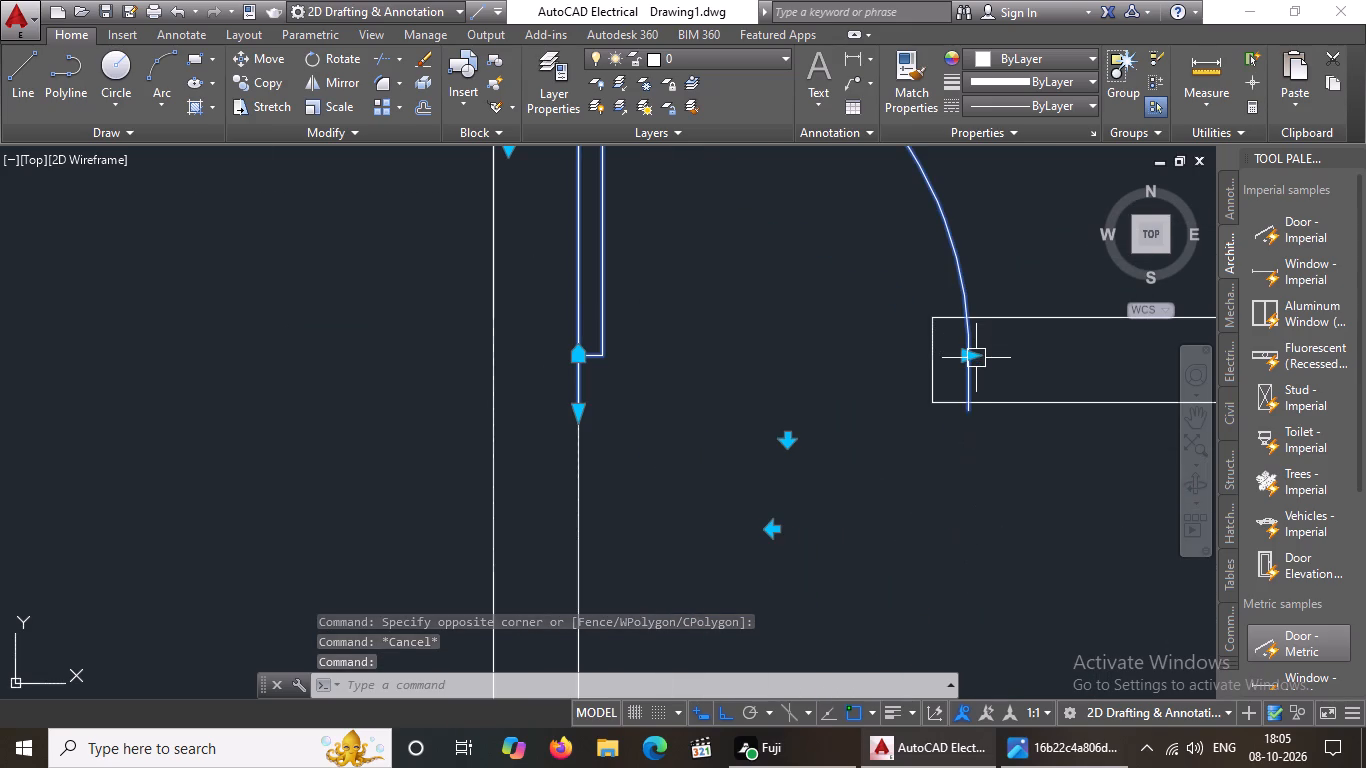
left_click_drag(976, 358, 939, 348)
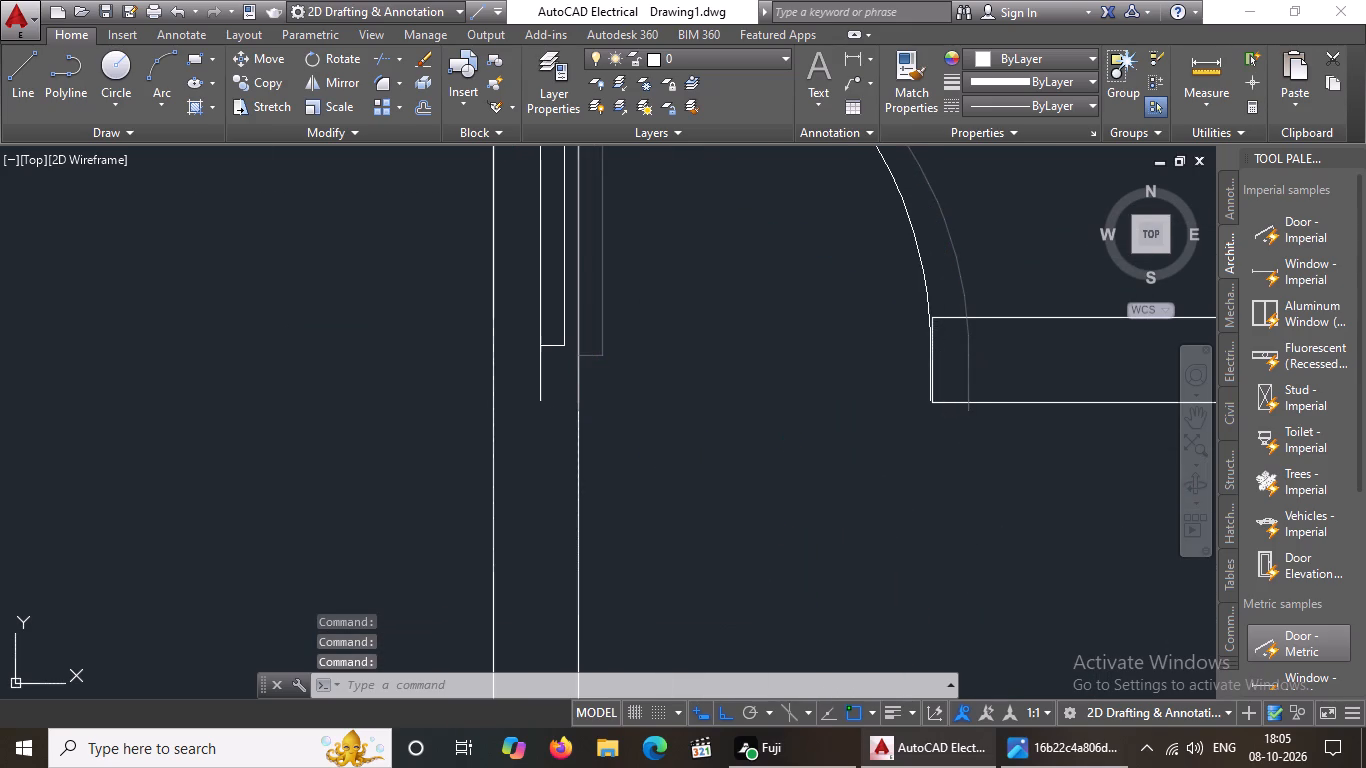
left_click_drag(939, 348, 941, 349)
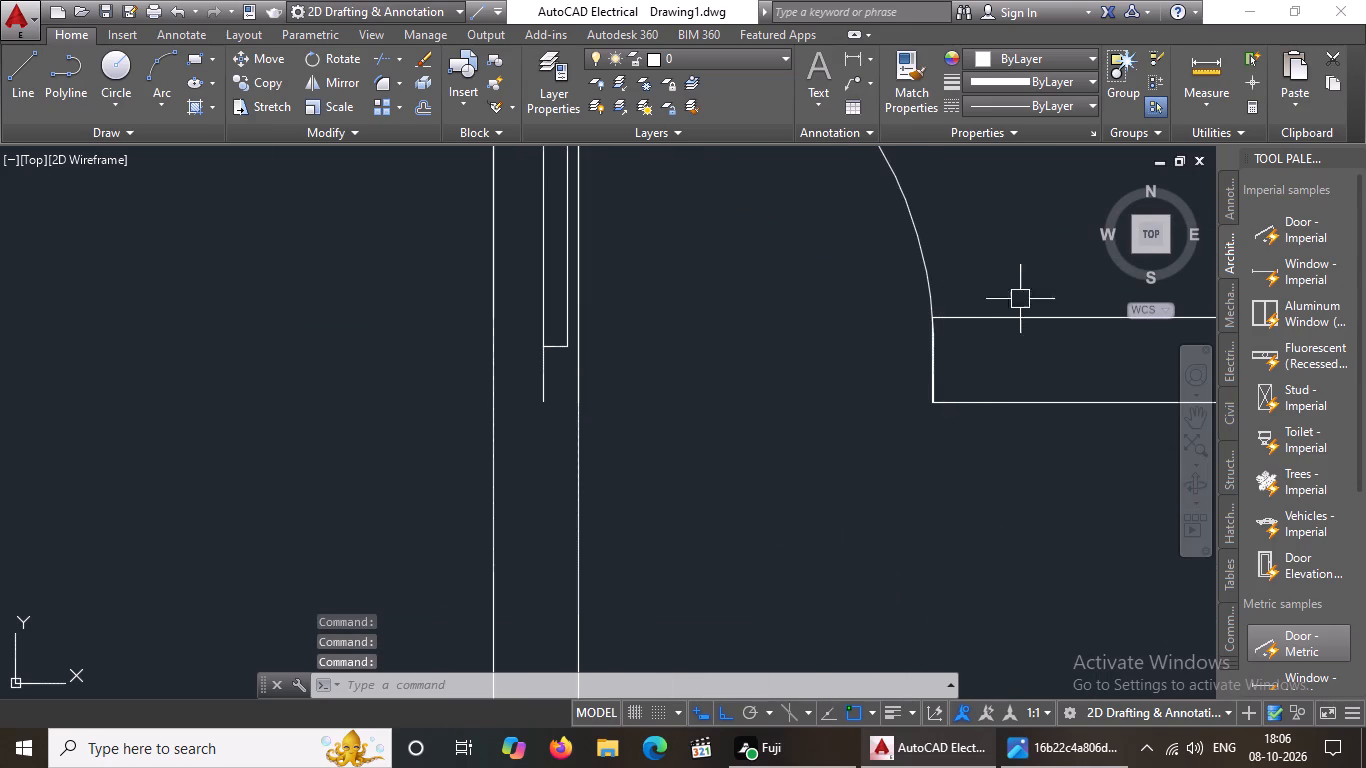
left_click(1000, 234)
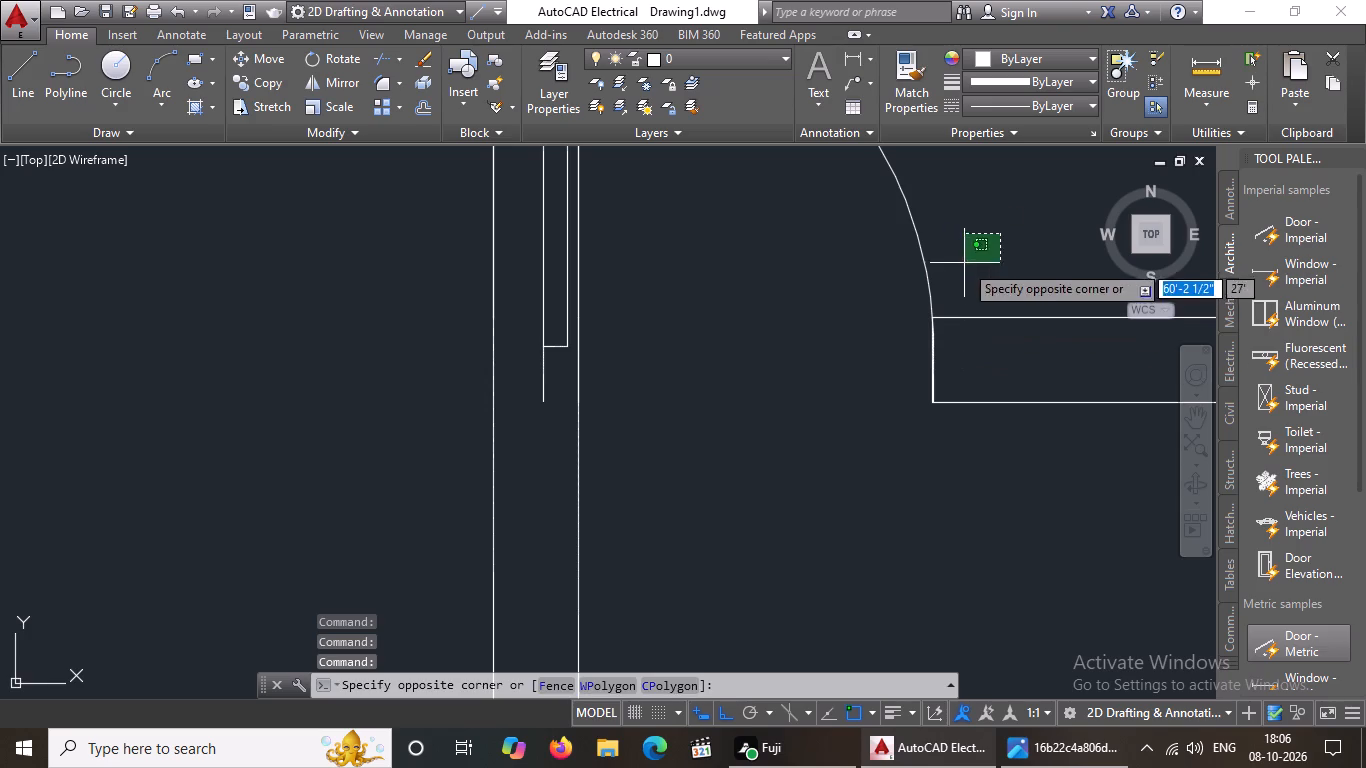
left_click(965, 262)
key("Escape")
Draw a short line from the lower end of the door's hinge side to the central wall's east face.
left_click(16, 97)
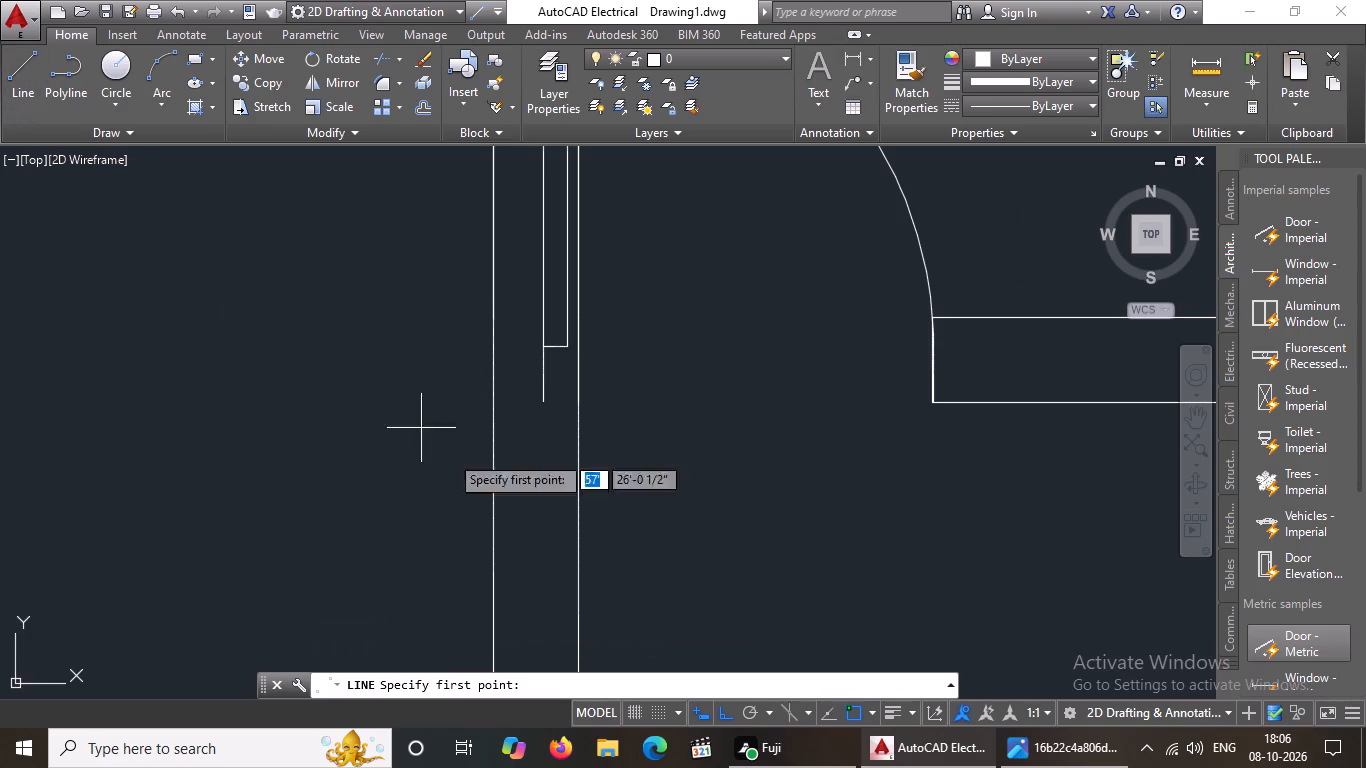
left_click(543, 401)
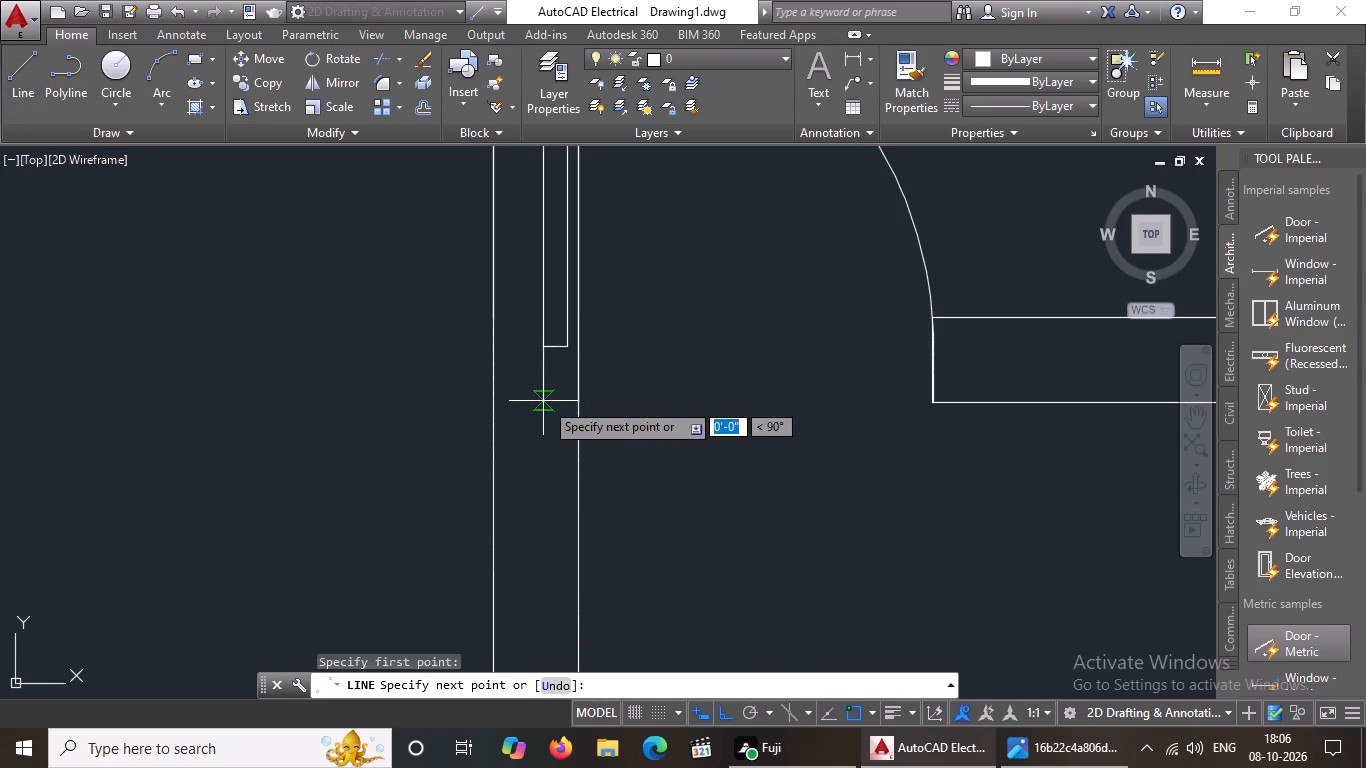
left_click(576, 404)
key("Escape")
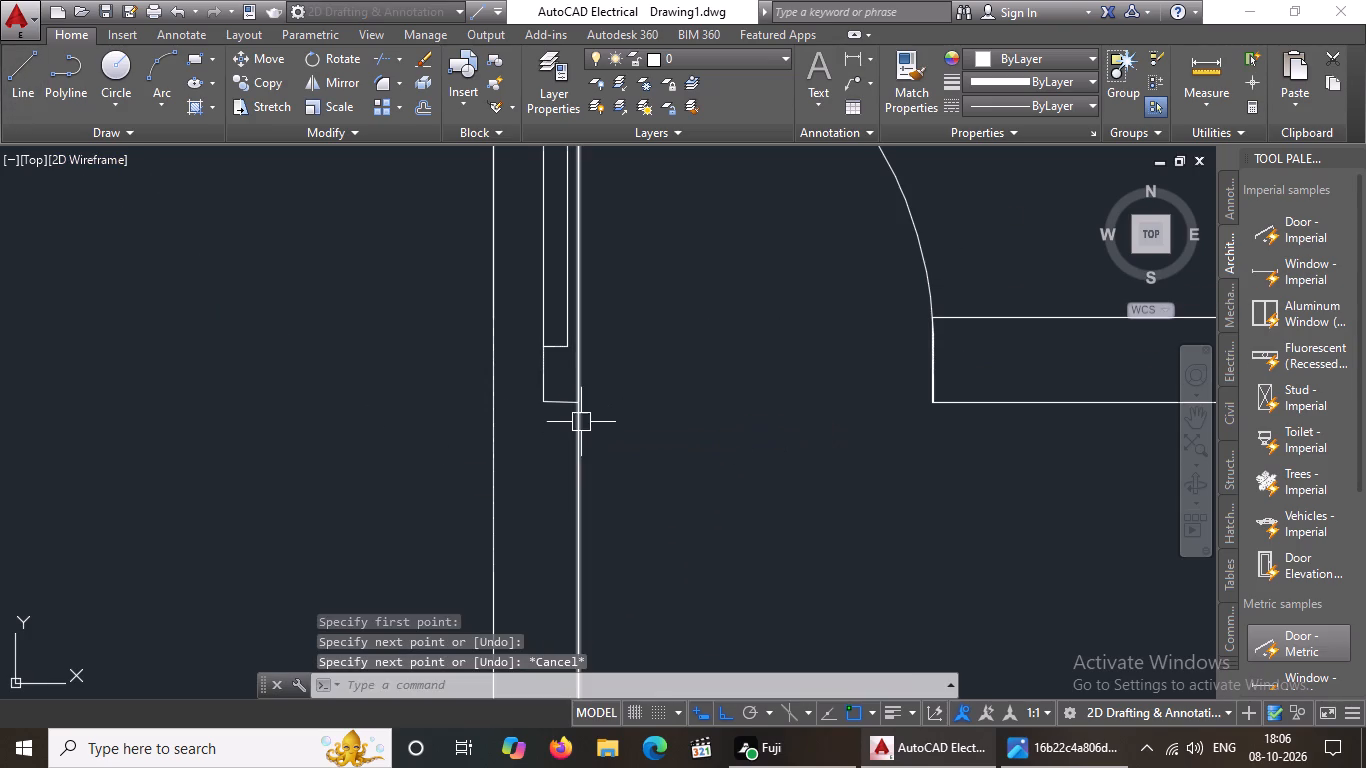
Draw a short line across the kitchen's south wall, slightly east of its midpoint.
scroll(599, 437, "down", 3)
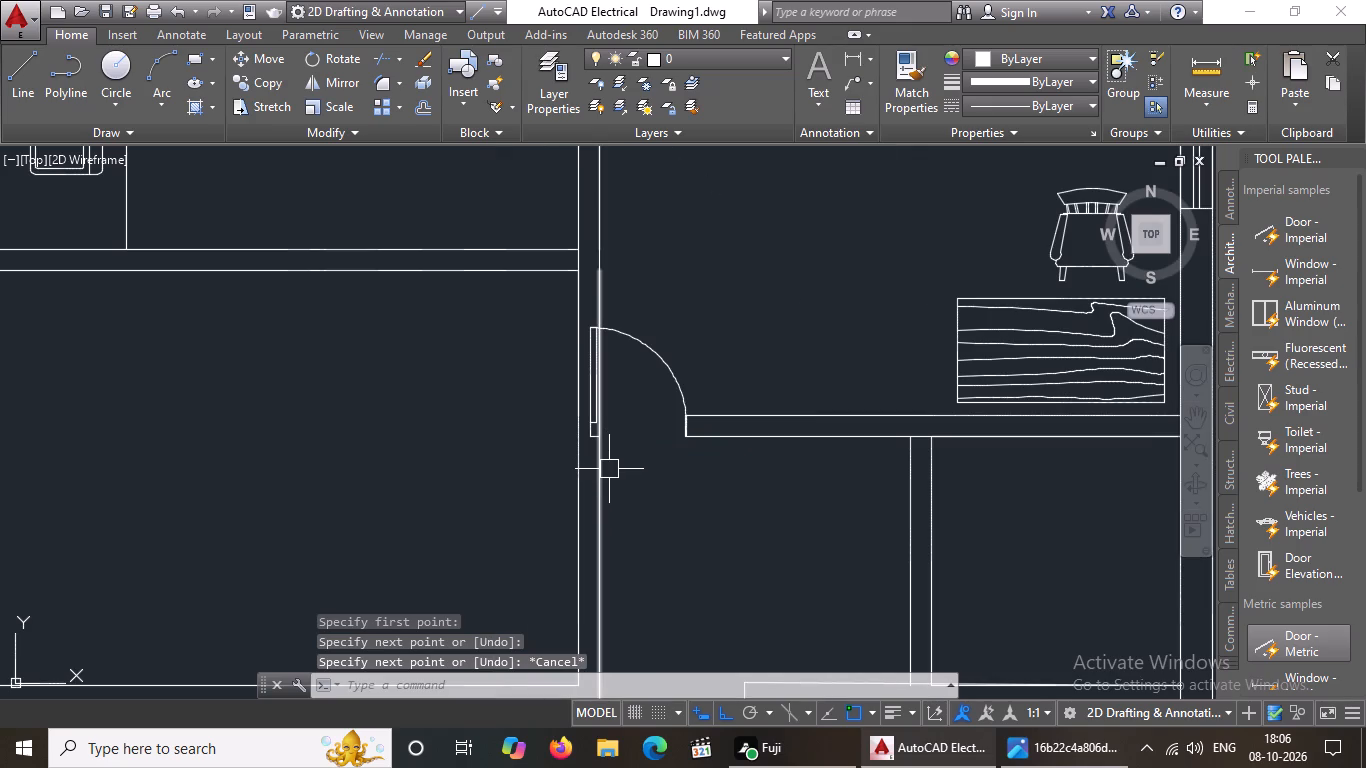
scroll(610, 472, "down", 3)
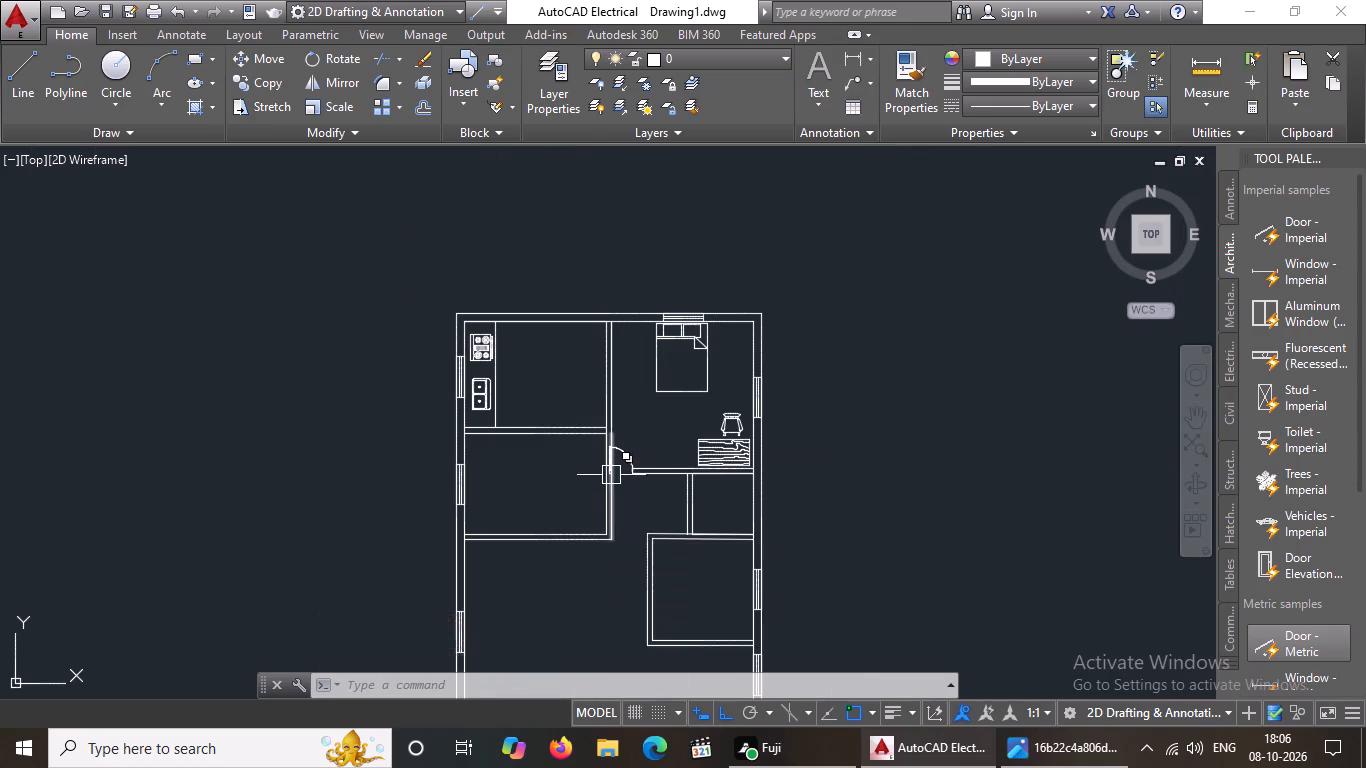
scroll(610, 464, "up", 5)
scroll(626, 559, "down", 3)
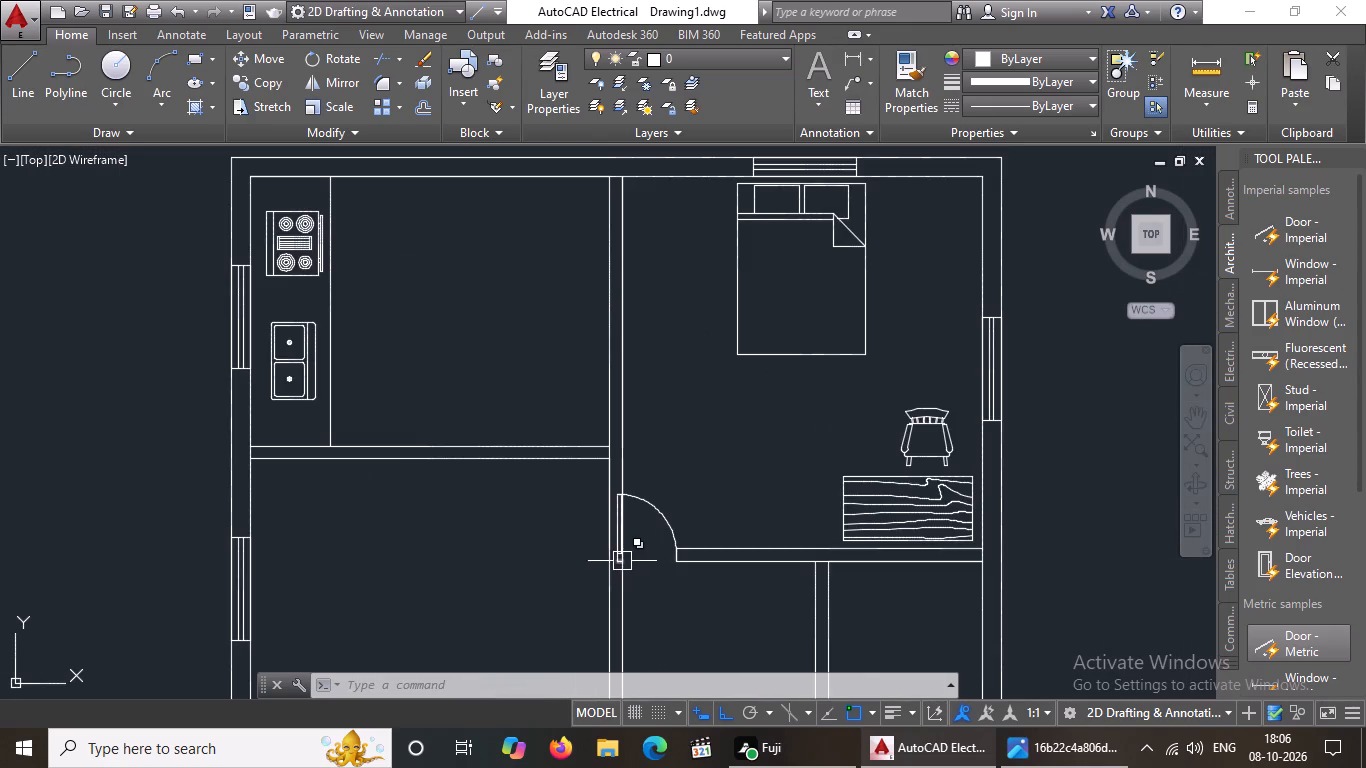
scroll(625, 559, "down", 3)
scroll(631, 667, "up", 2)
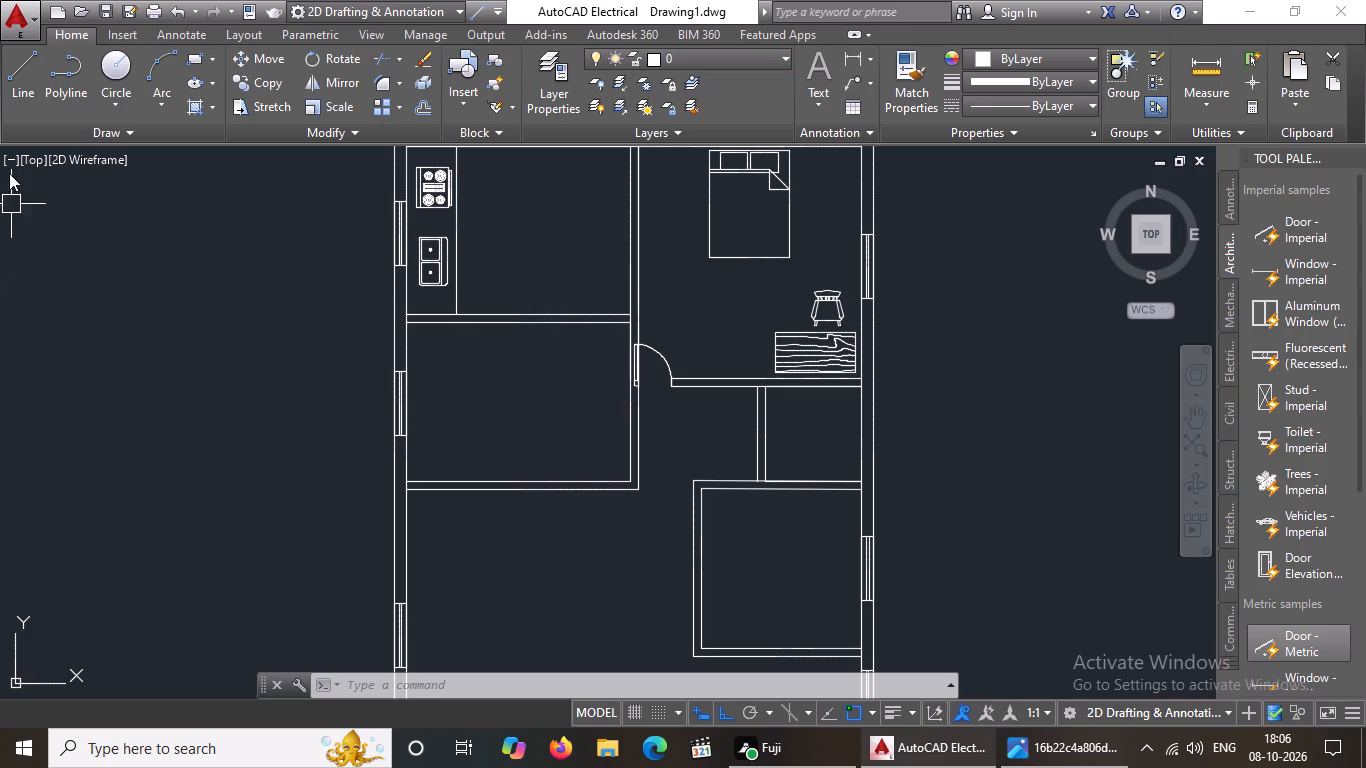
left_click(10, 88)
scroll(554, 300, "up", 1)
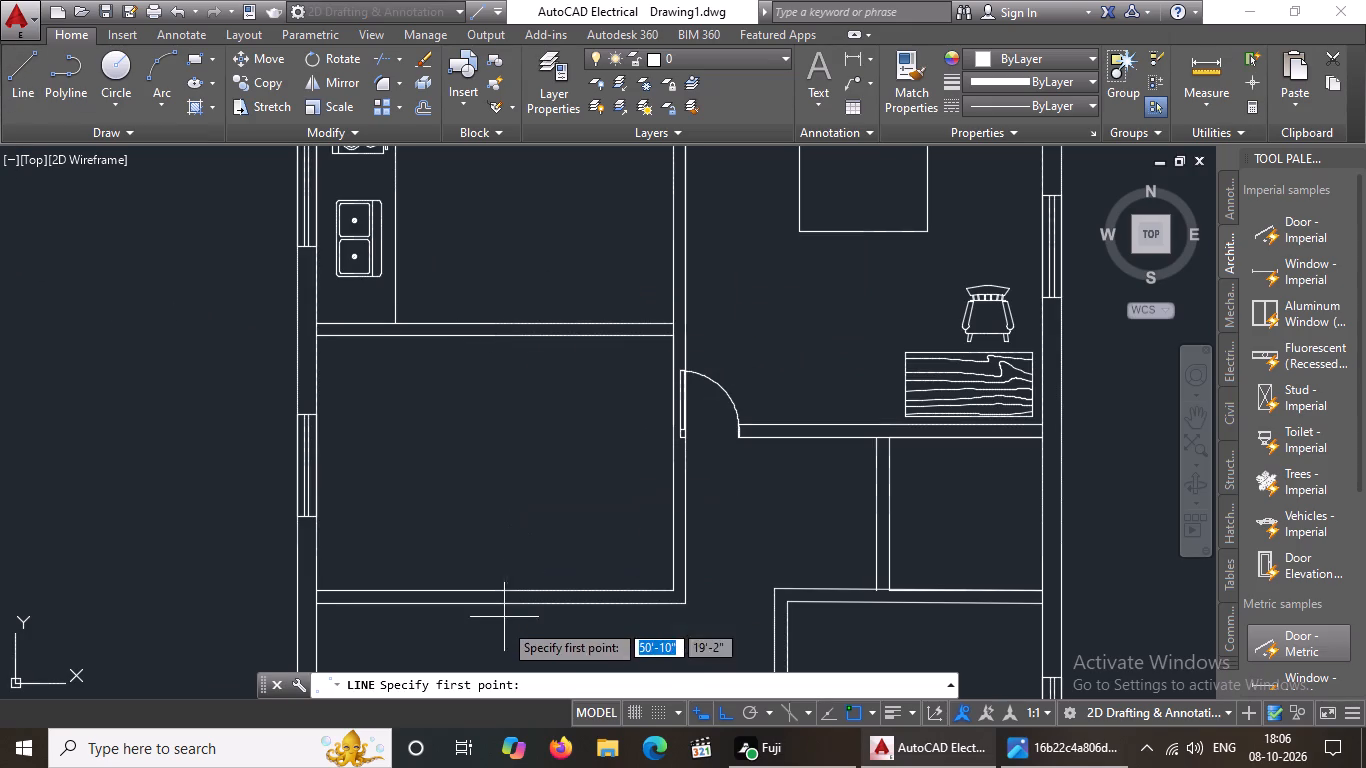
scroll(500, 641, "down", 2)
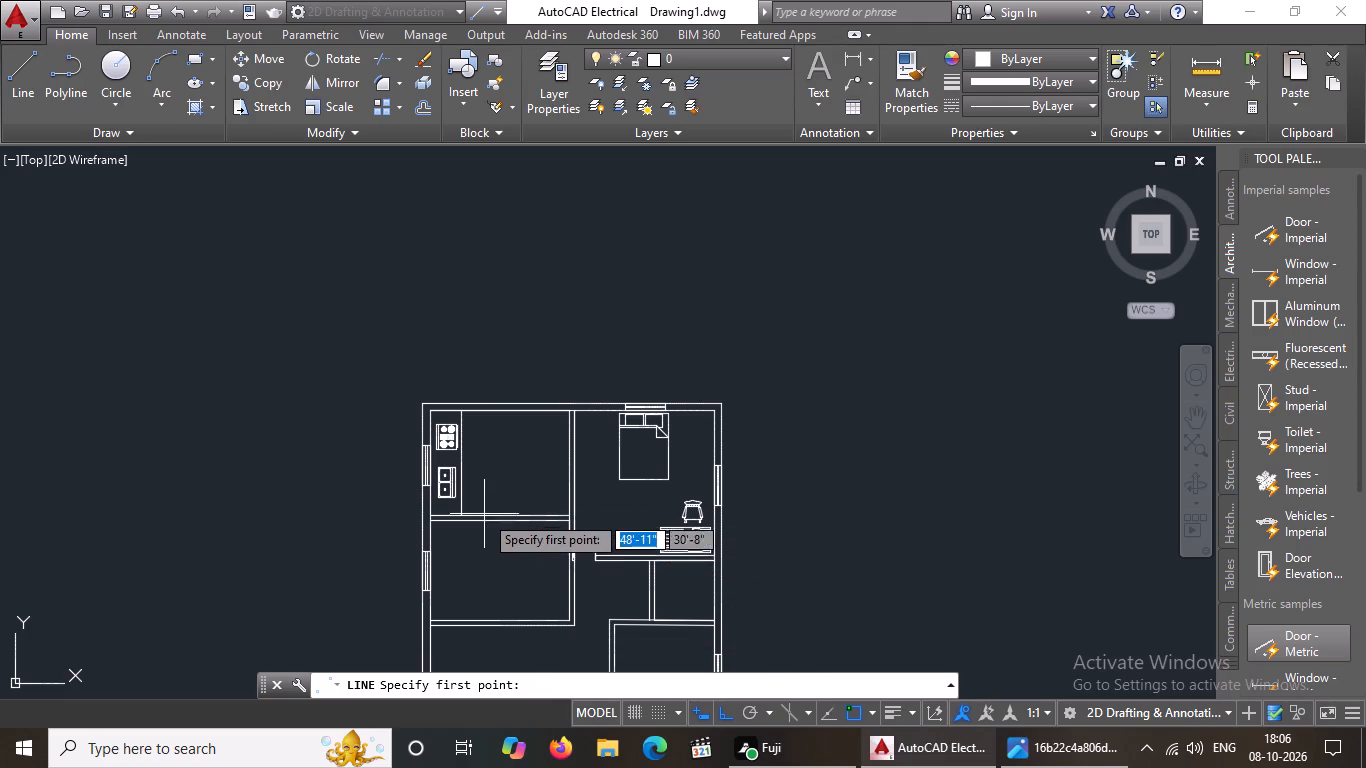
scroll(494, 521, "up", 2)
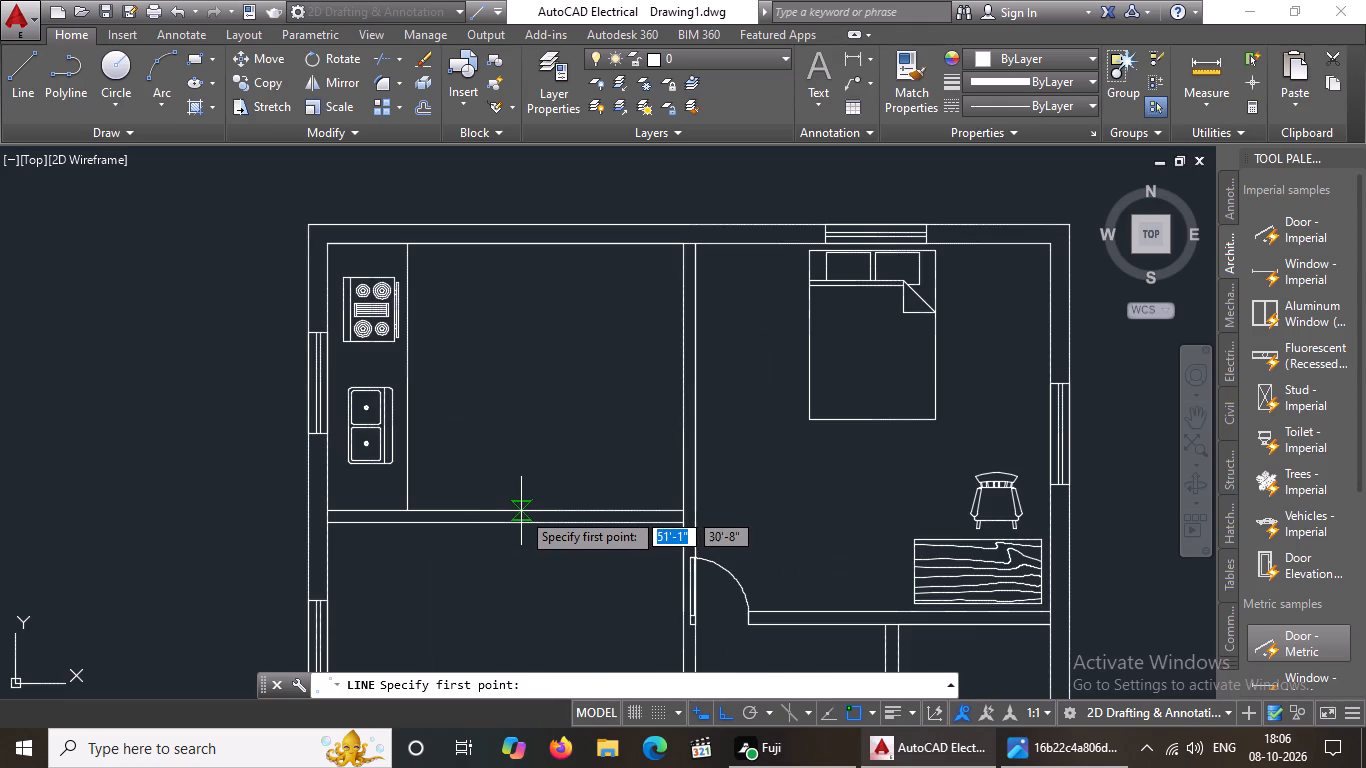
left_click(521, 511)
left_click(522, 524)
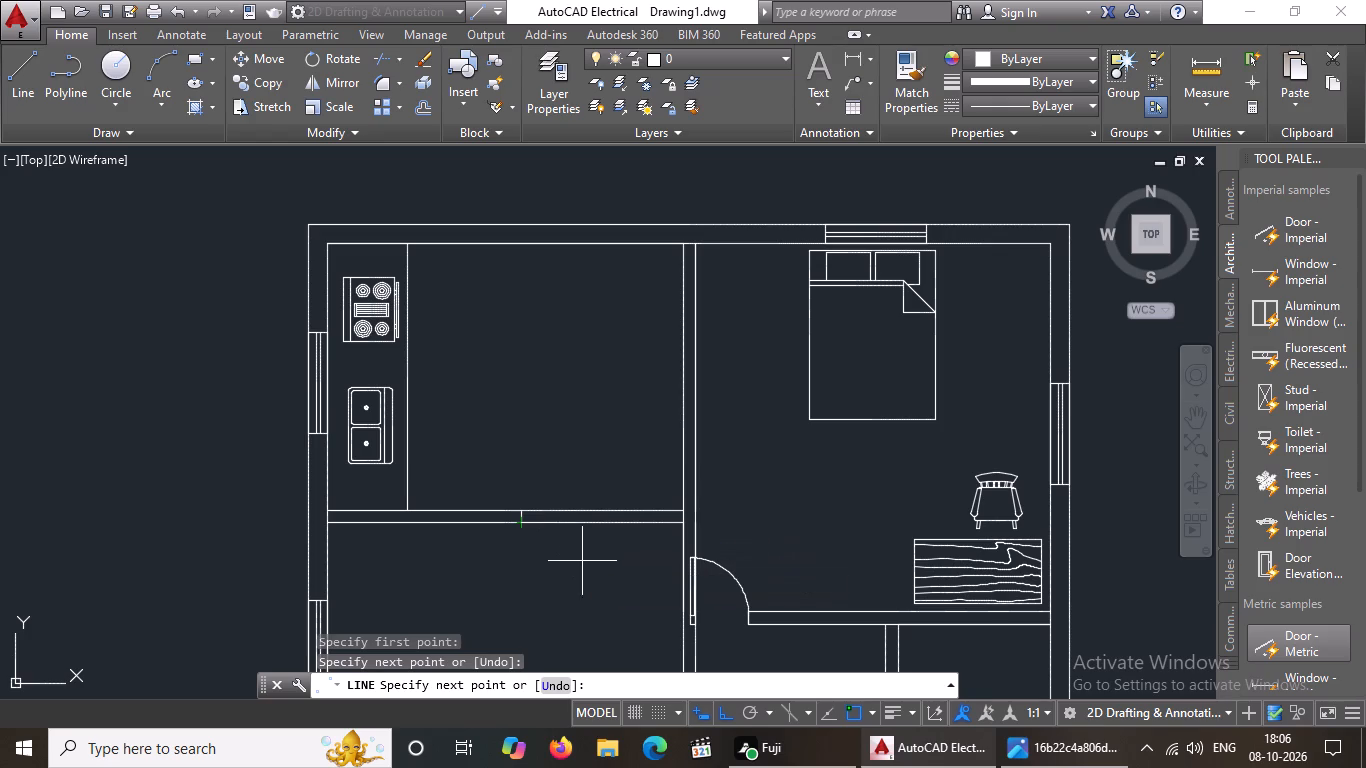
key("Escape")
Trim both faces of the kitchen's south wall between the short cross line and the central wall.
type("tr")
key("space")
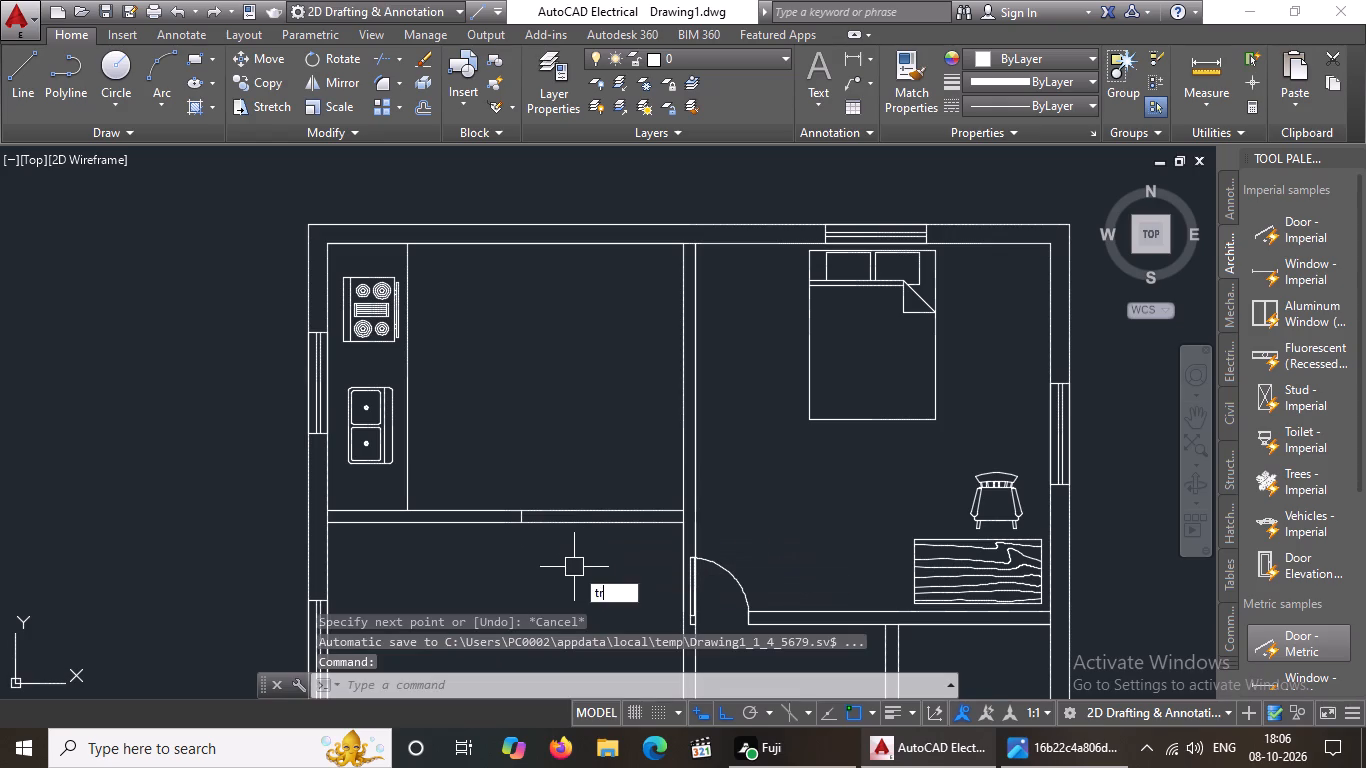
key("space")
left_click(590, 527)
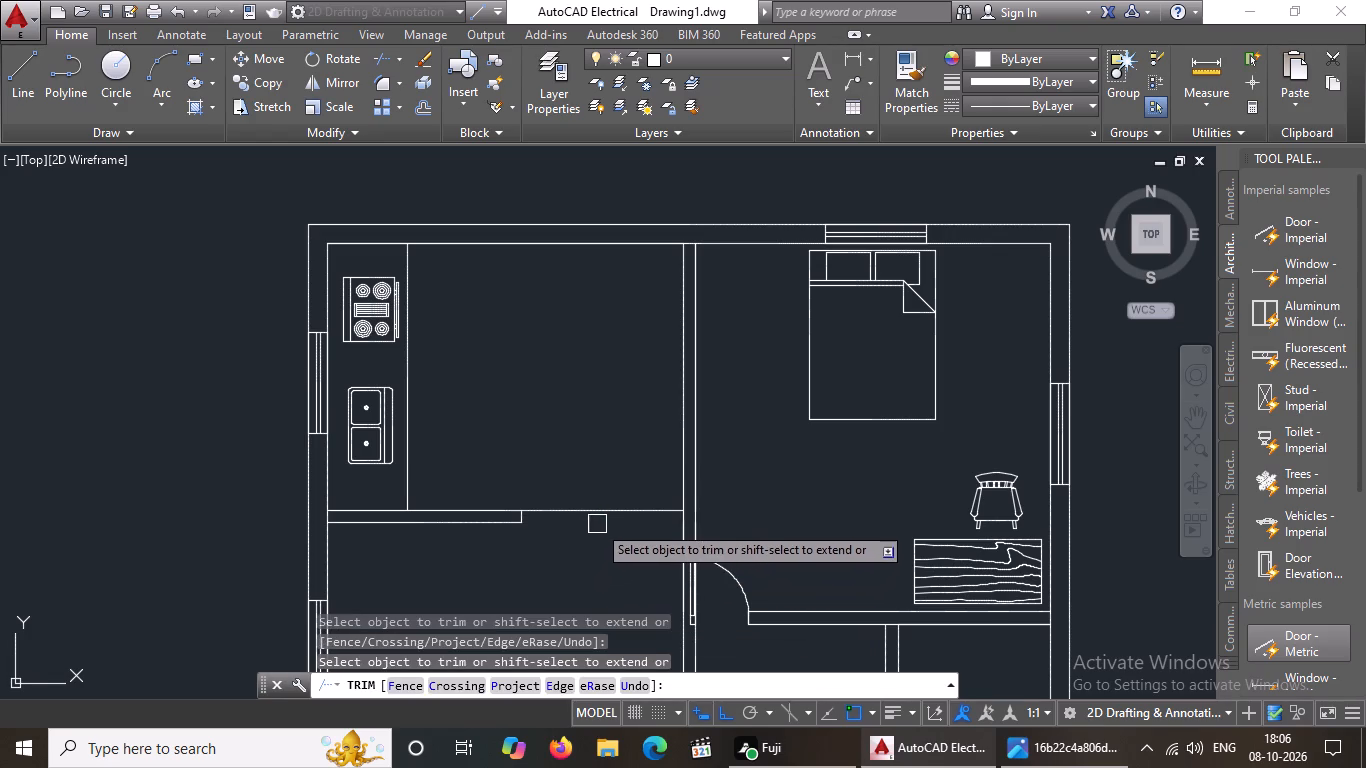
left_click(605, 507)
scroll(632, 537, "down", 2)
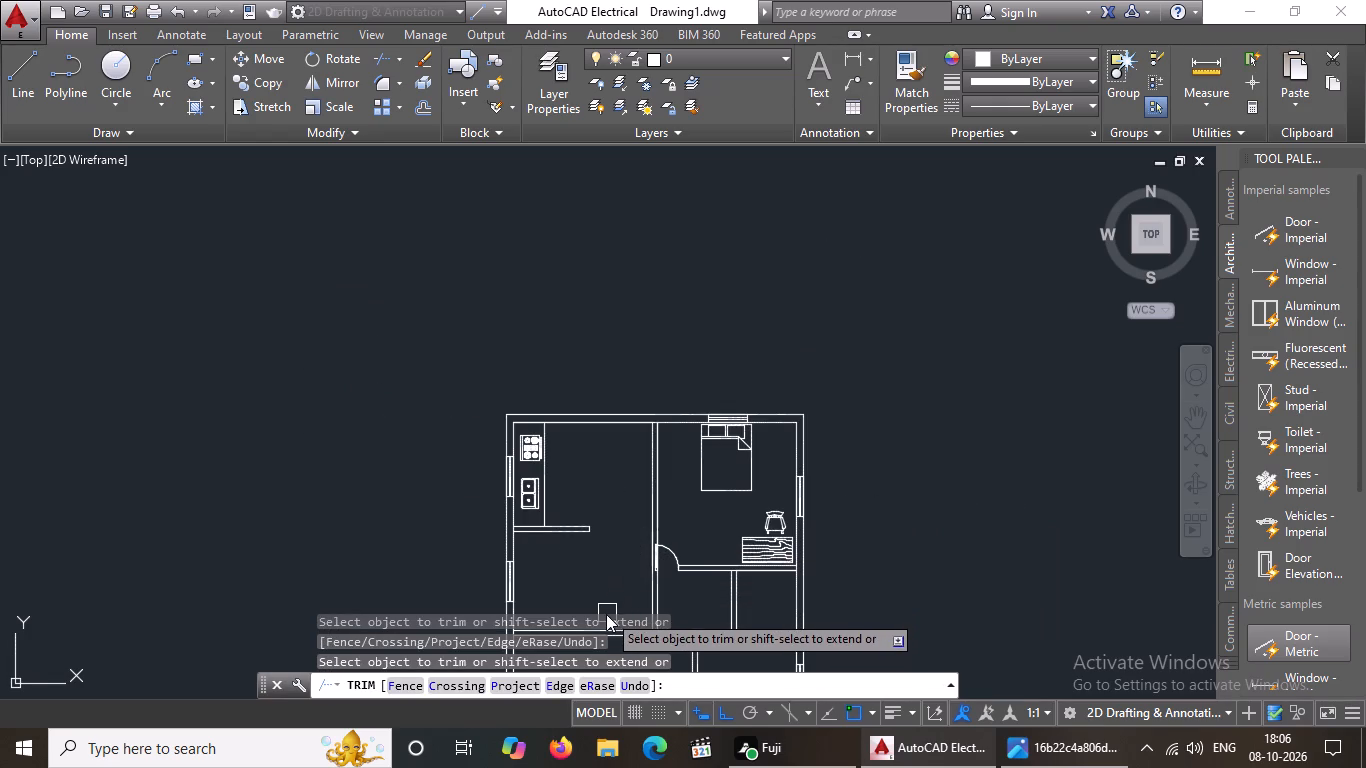
scroll(580, 568, "down", 2)
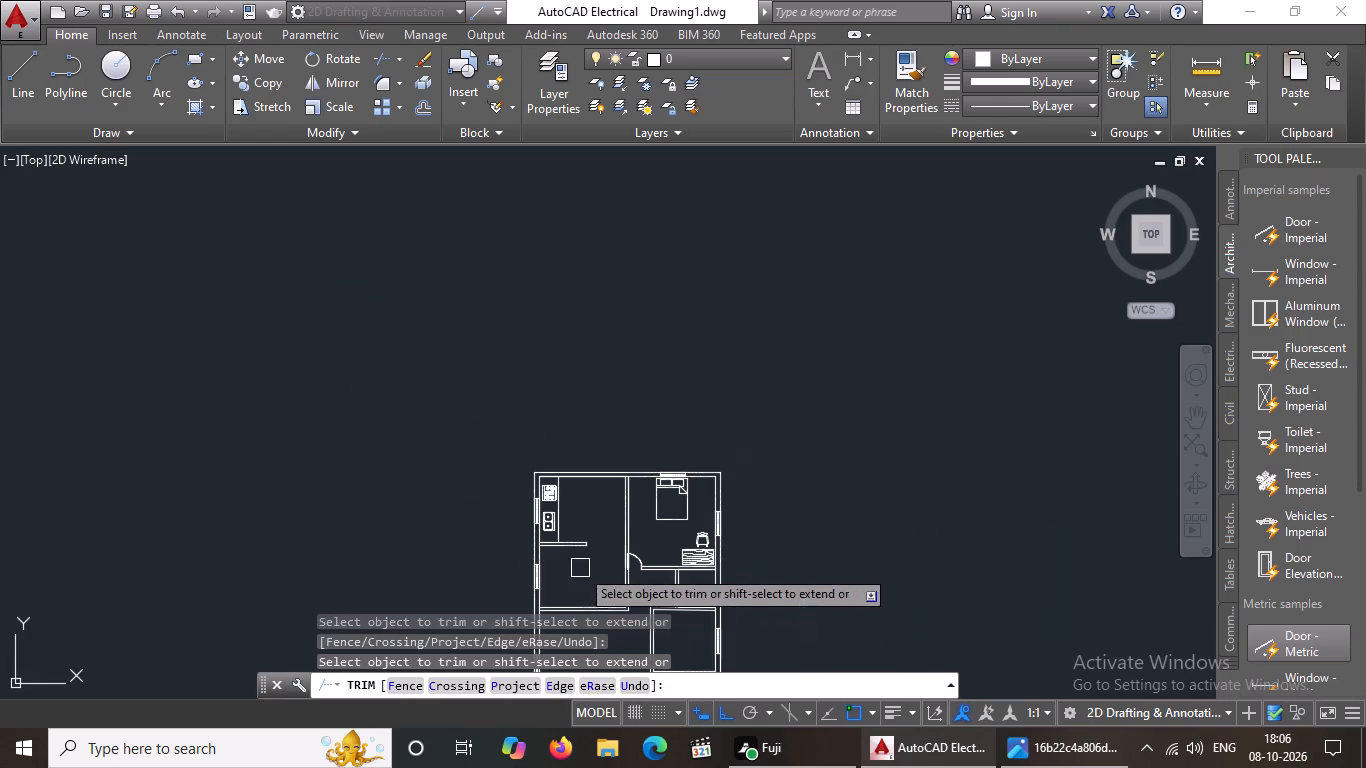
scroll(606, 607, "up", 2)
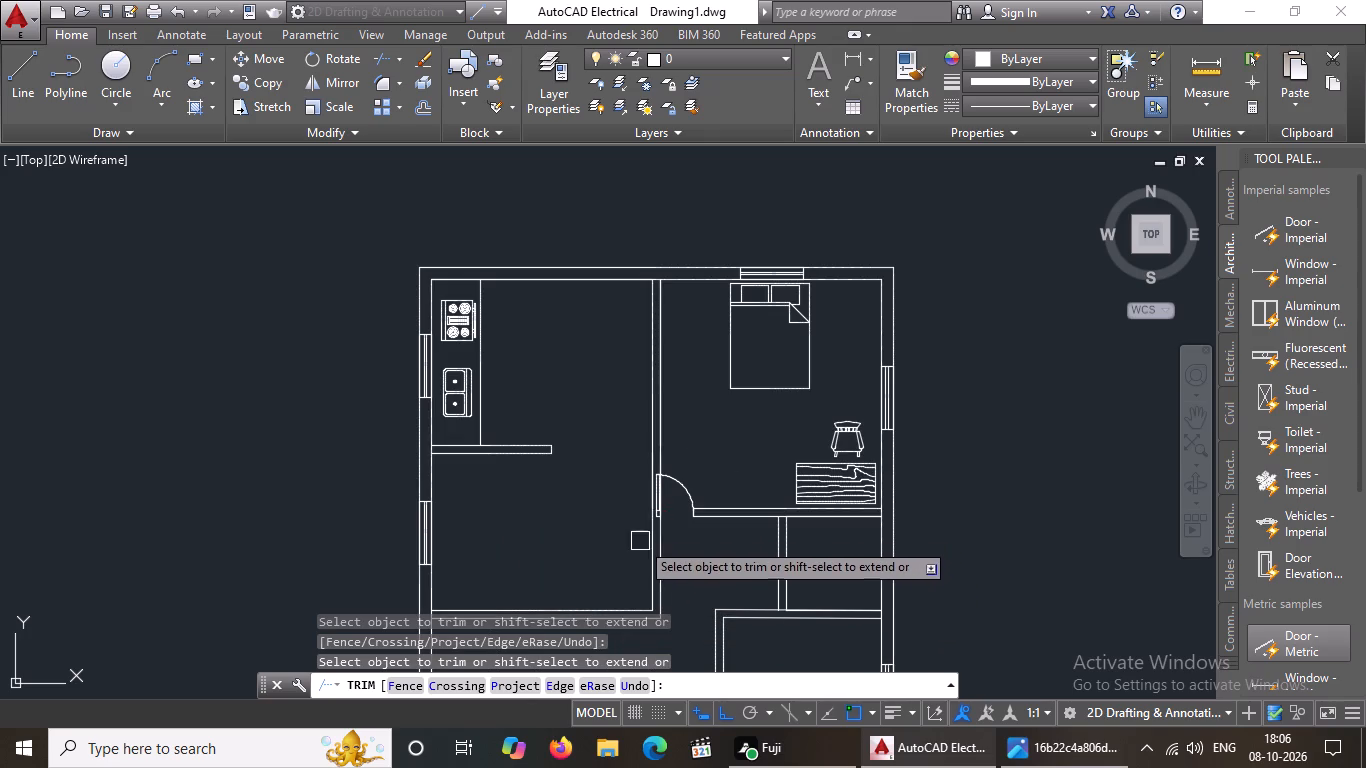
Draw a short line across the central wall, level with the lower end of the bedroom door's hinge side.
key("Escape")
scroll(662, 549, "up", 4)
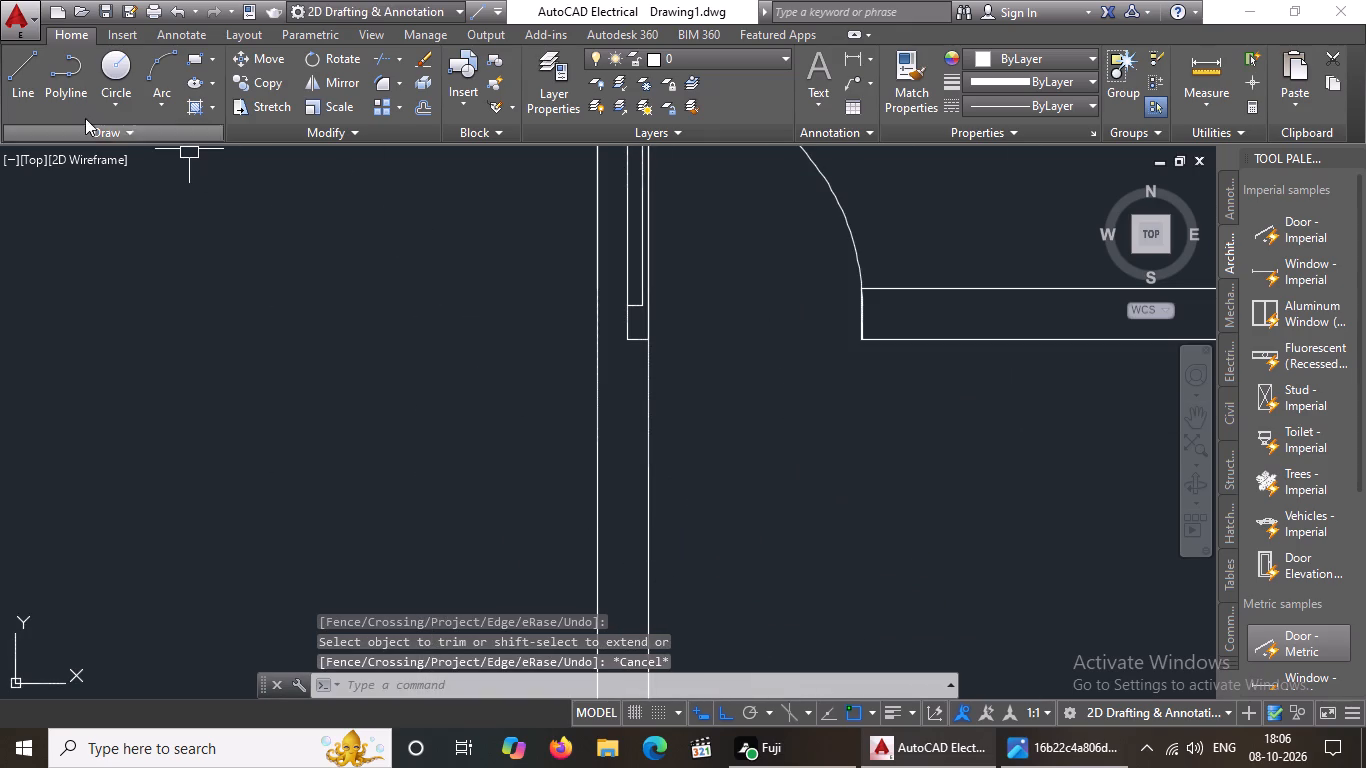
left_click(13, 82)
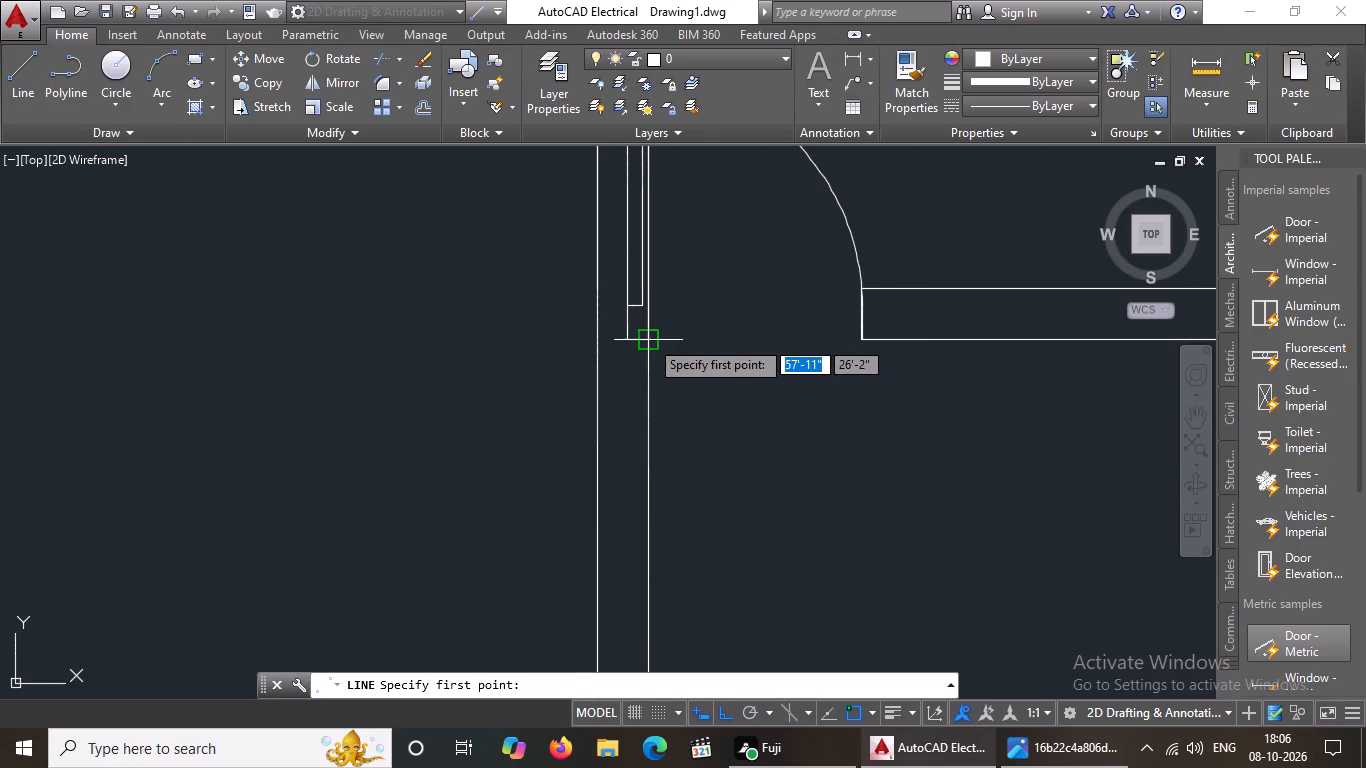
left_click(649, 339)
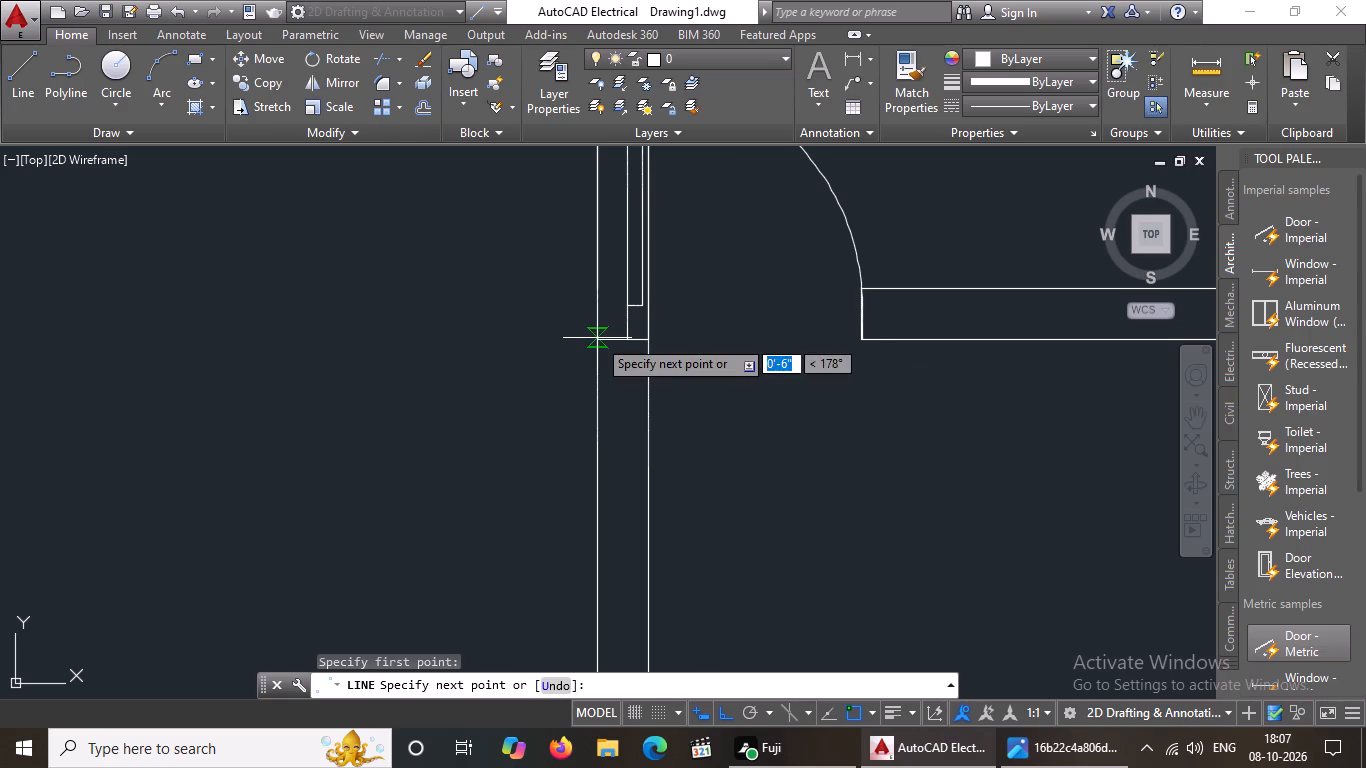
left_click(597, 338)
key("Escape")
scroll(715, 451, "down", 4)
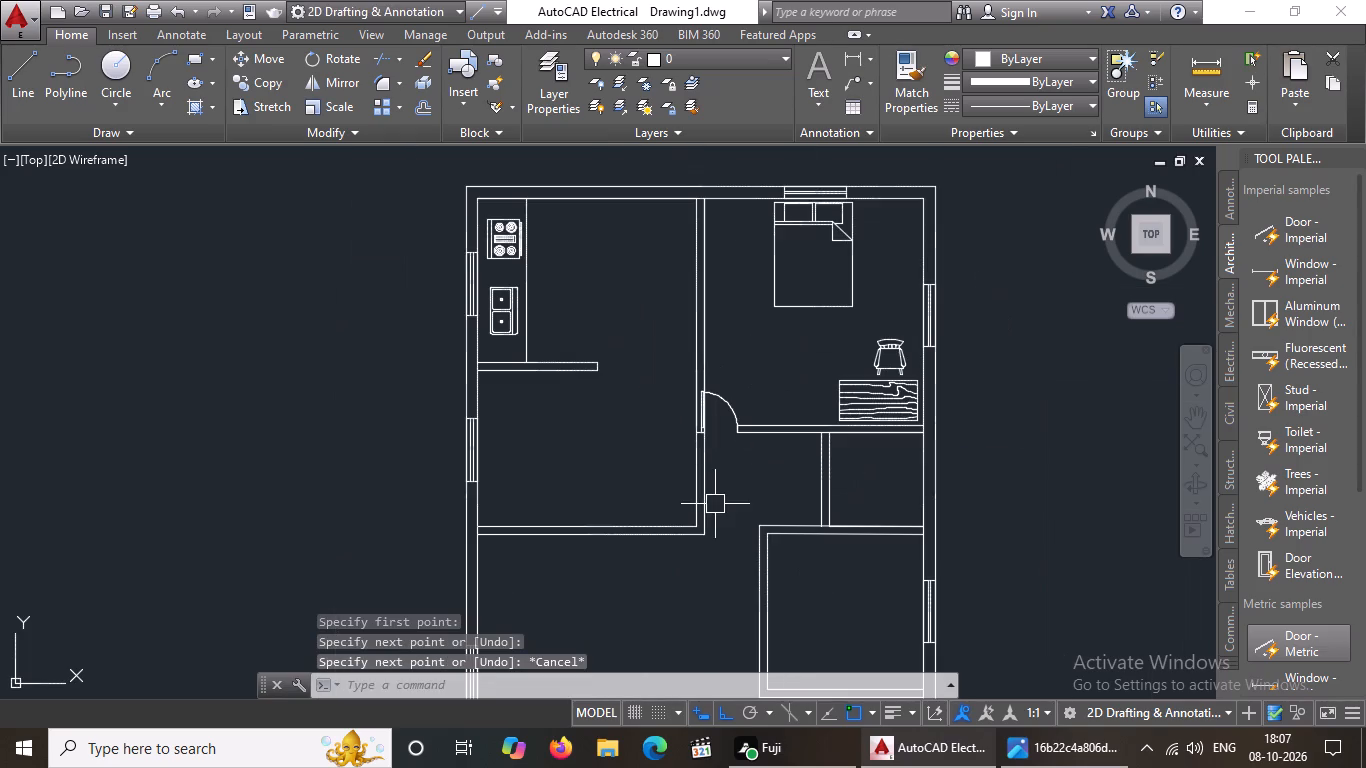
Trim both faces of the central wall between the short cross line and the wall running west from its south end.
scroll(707, 531, "up", 2)
type("tr")
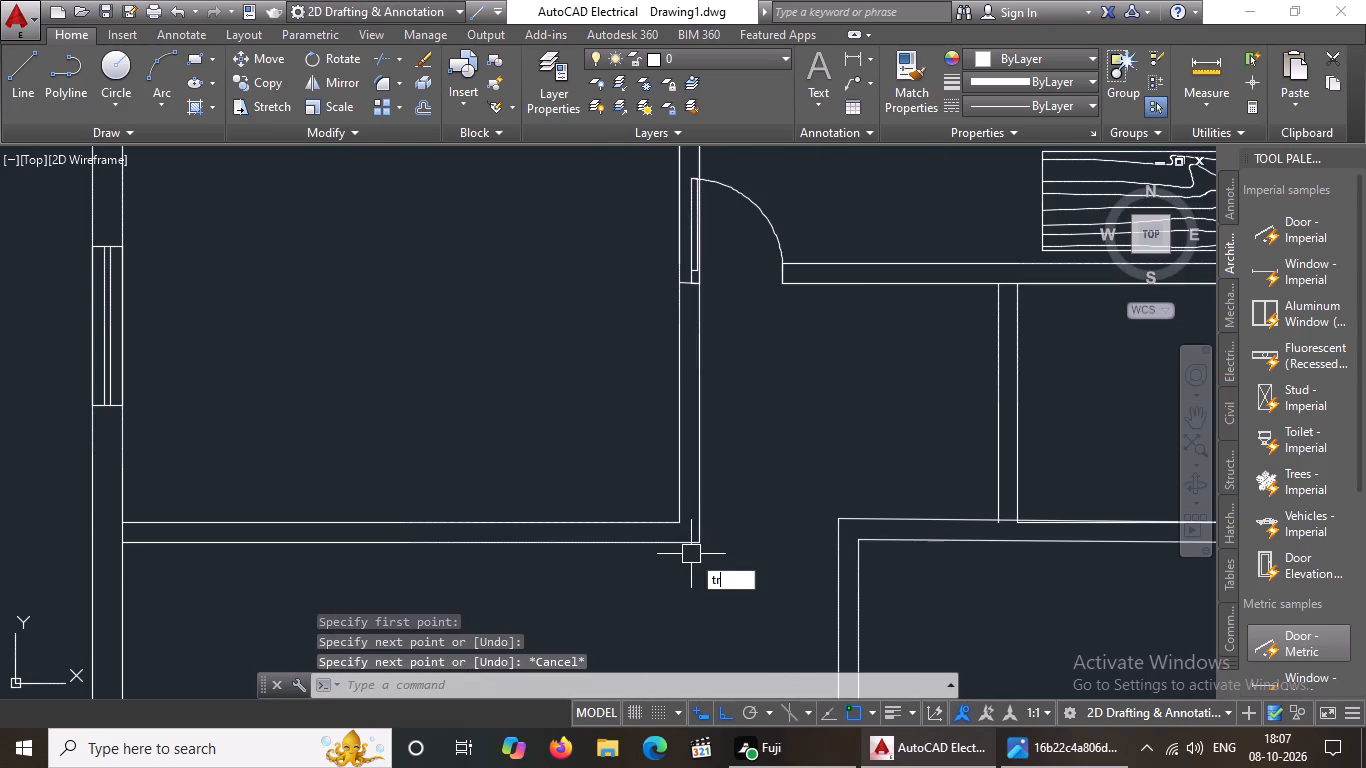
key("space")
key("space")
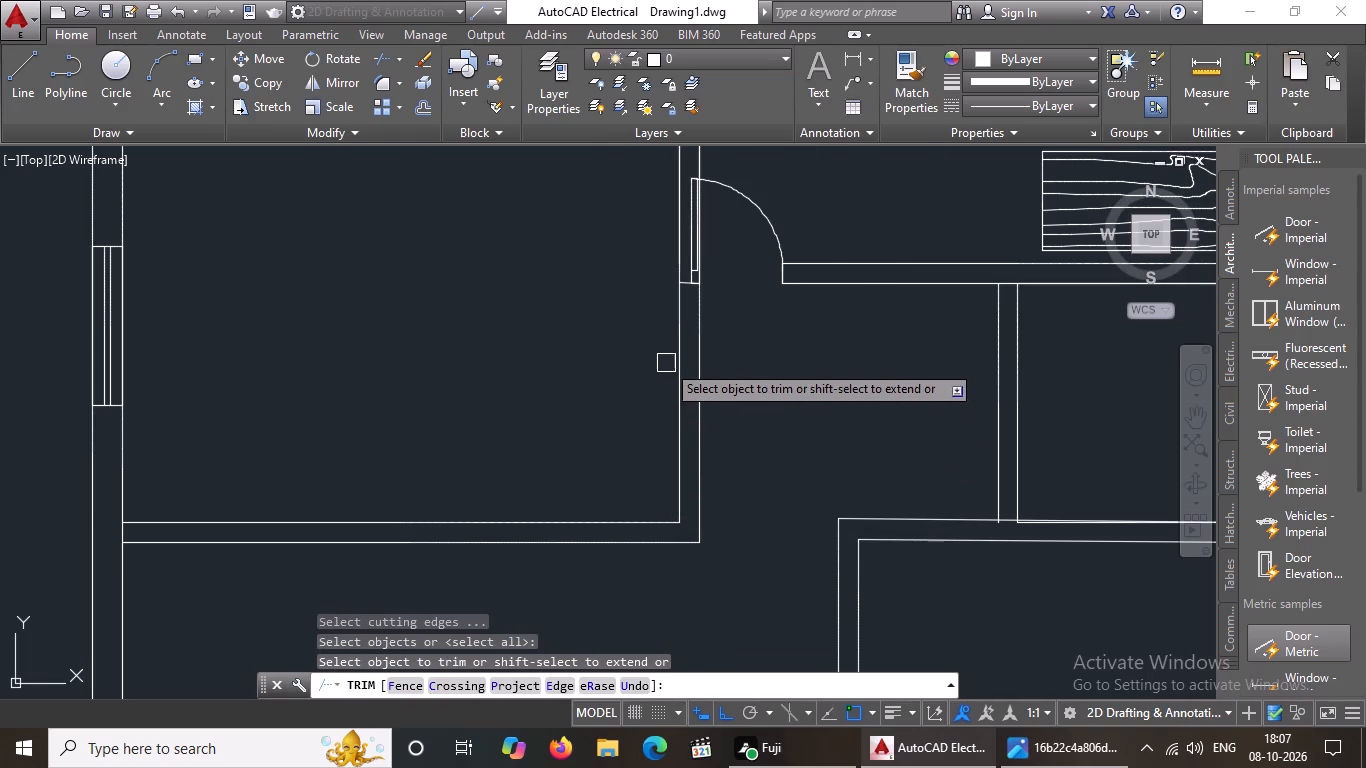
left_click(680, 350)
left_click(673, 481)
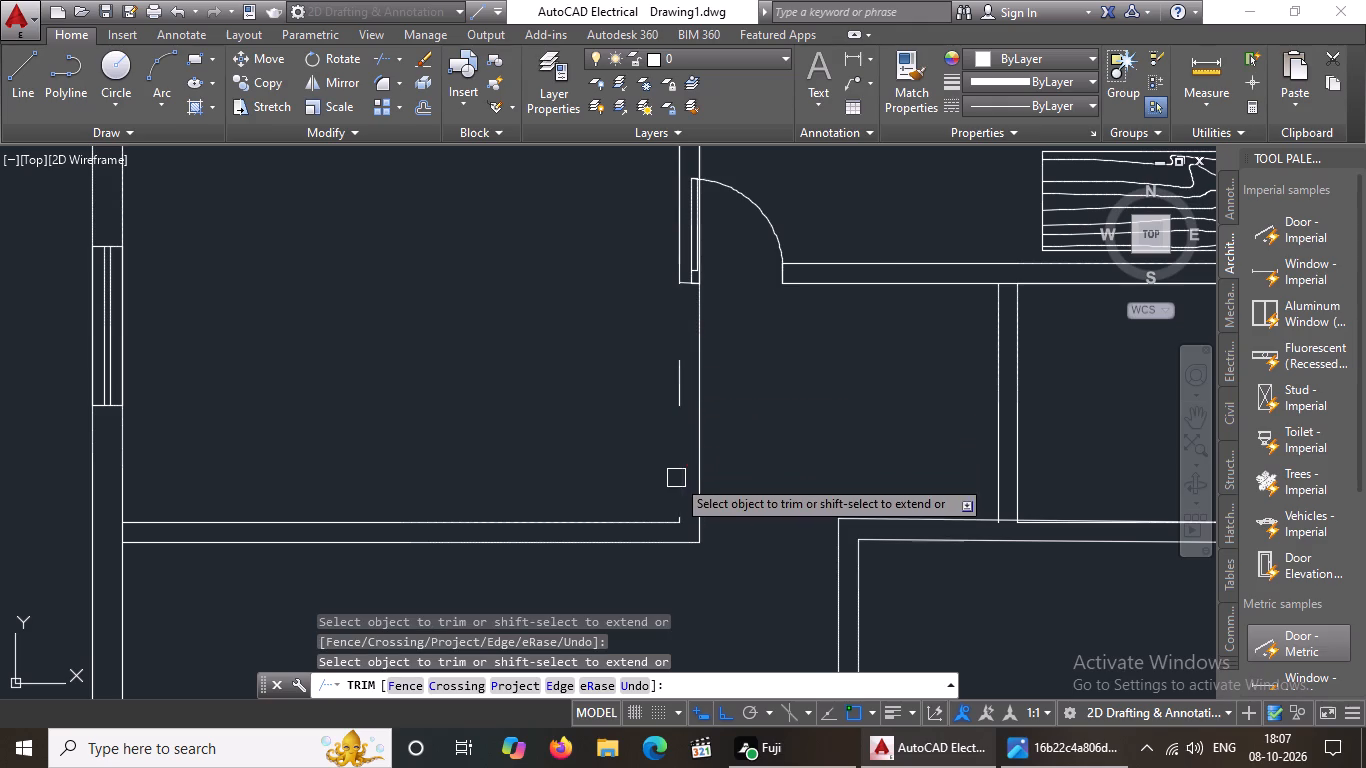
left_click(703, 470)
left_click(699, 321)
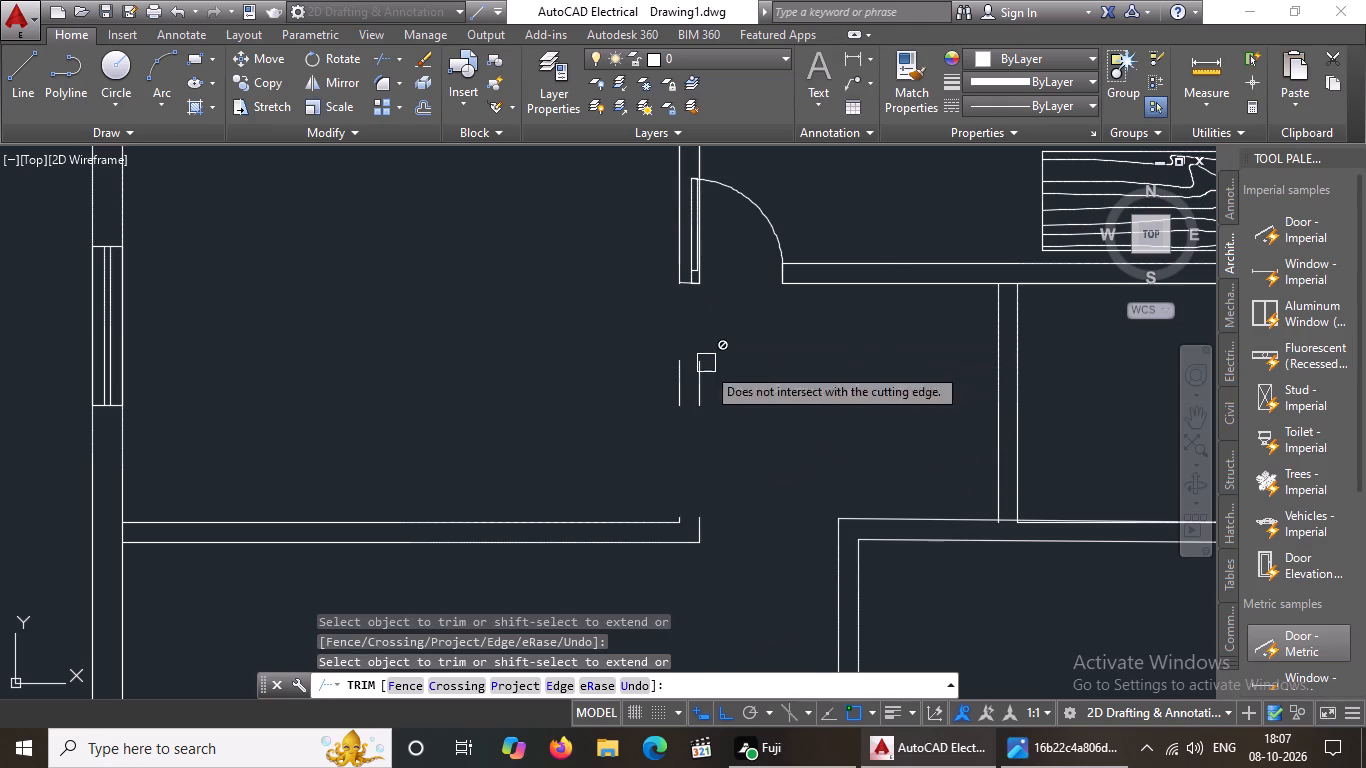
scroll(638, 603, "up", 2)
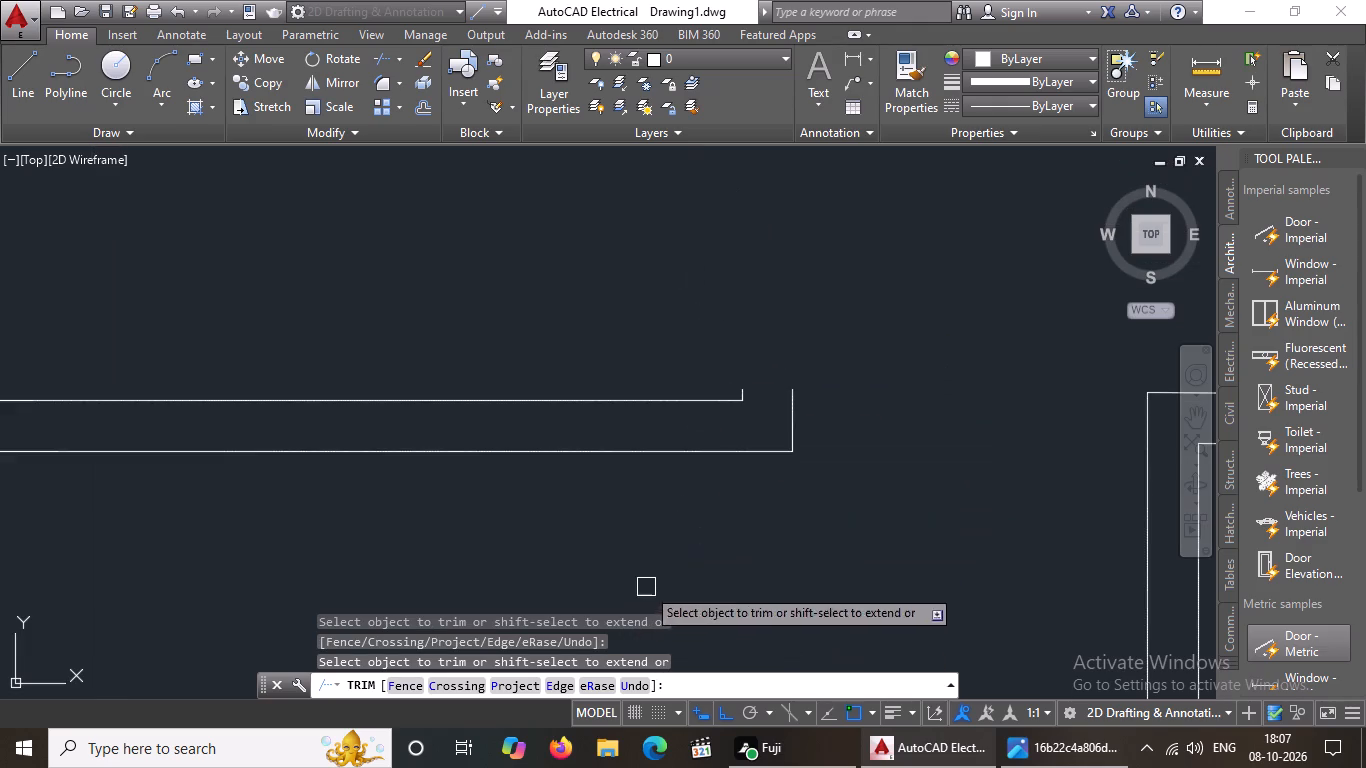
scroll(748, 391, "up", 2)
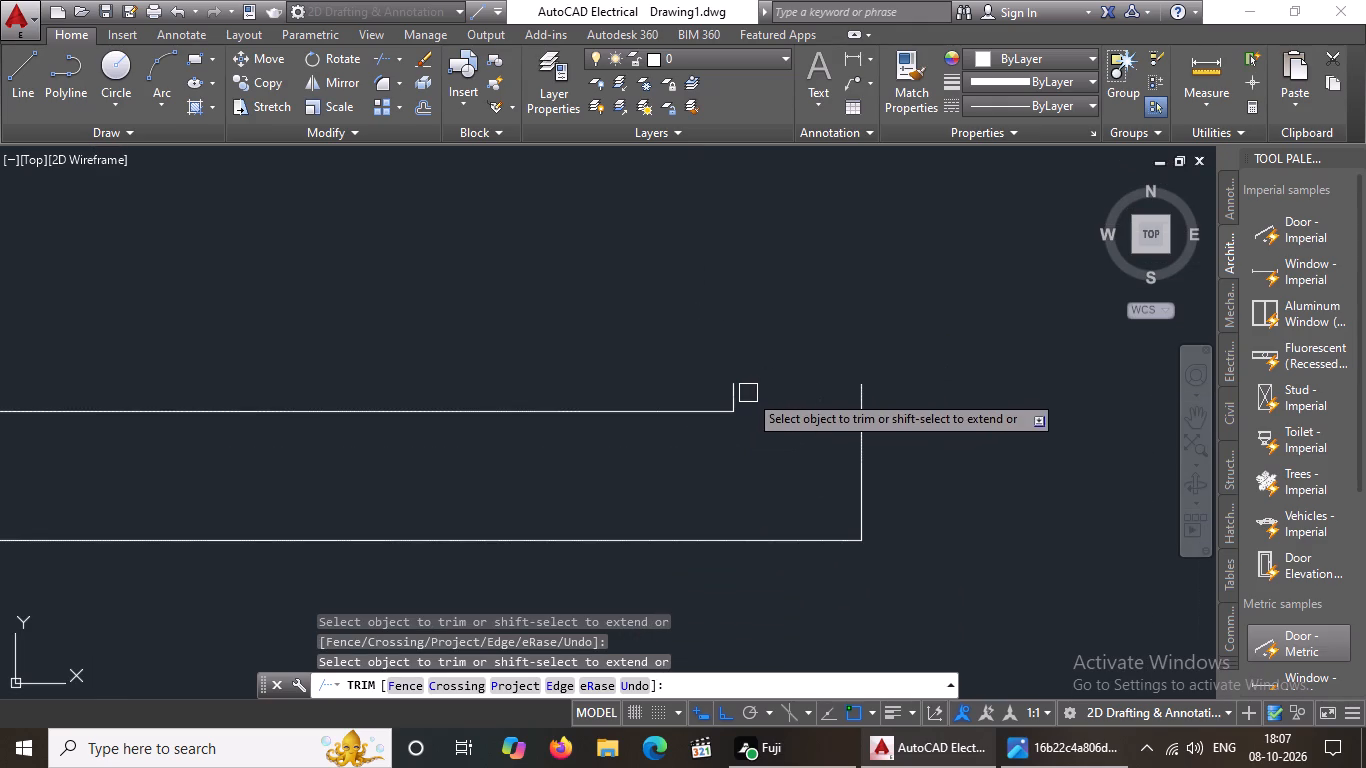
left_click(865, 478)
key("Escape")
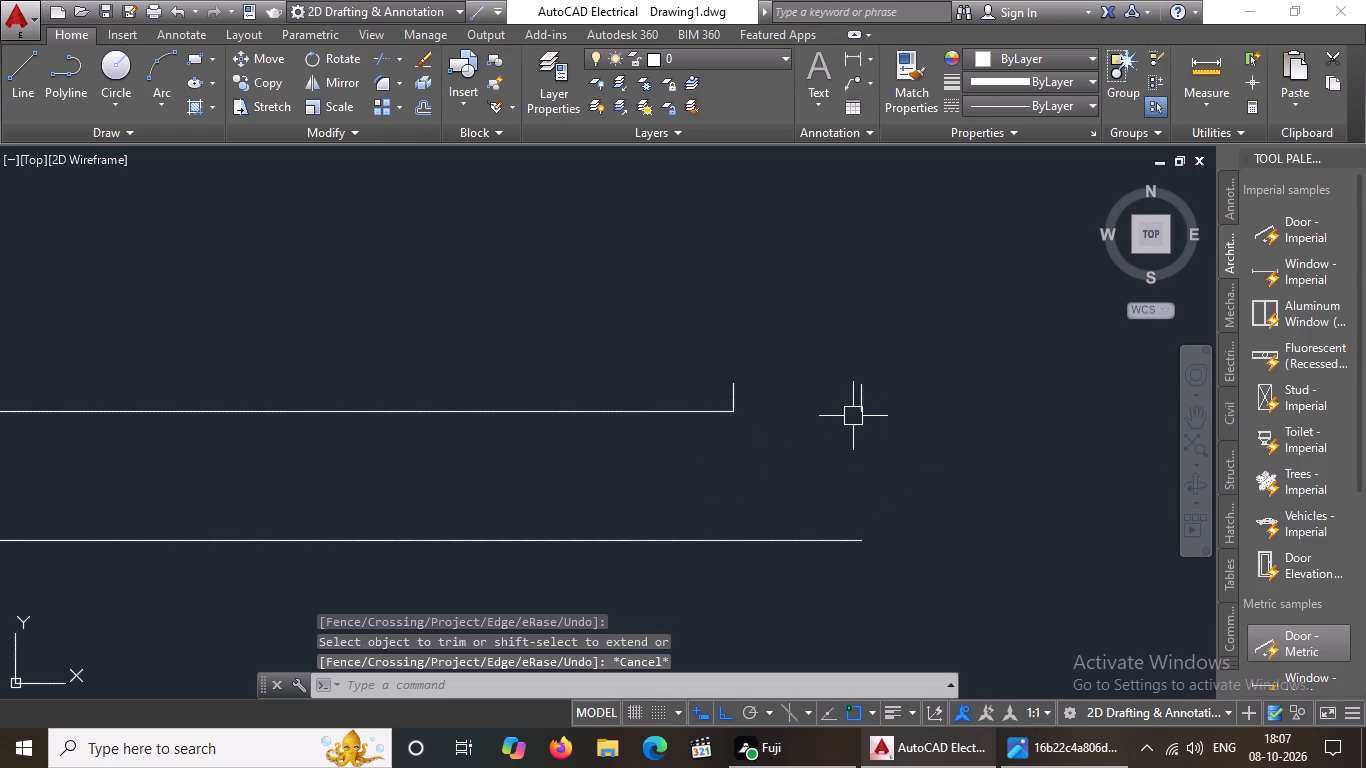
Erase the two leftover wall-face segments south of the bedroom door.
scroll(855, 420, "down", 4)
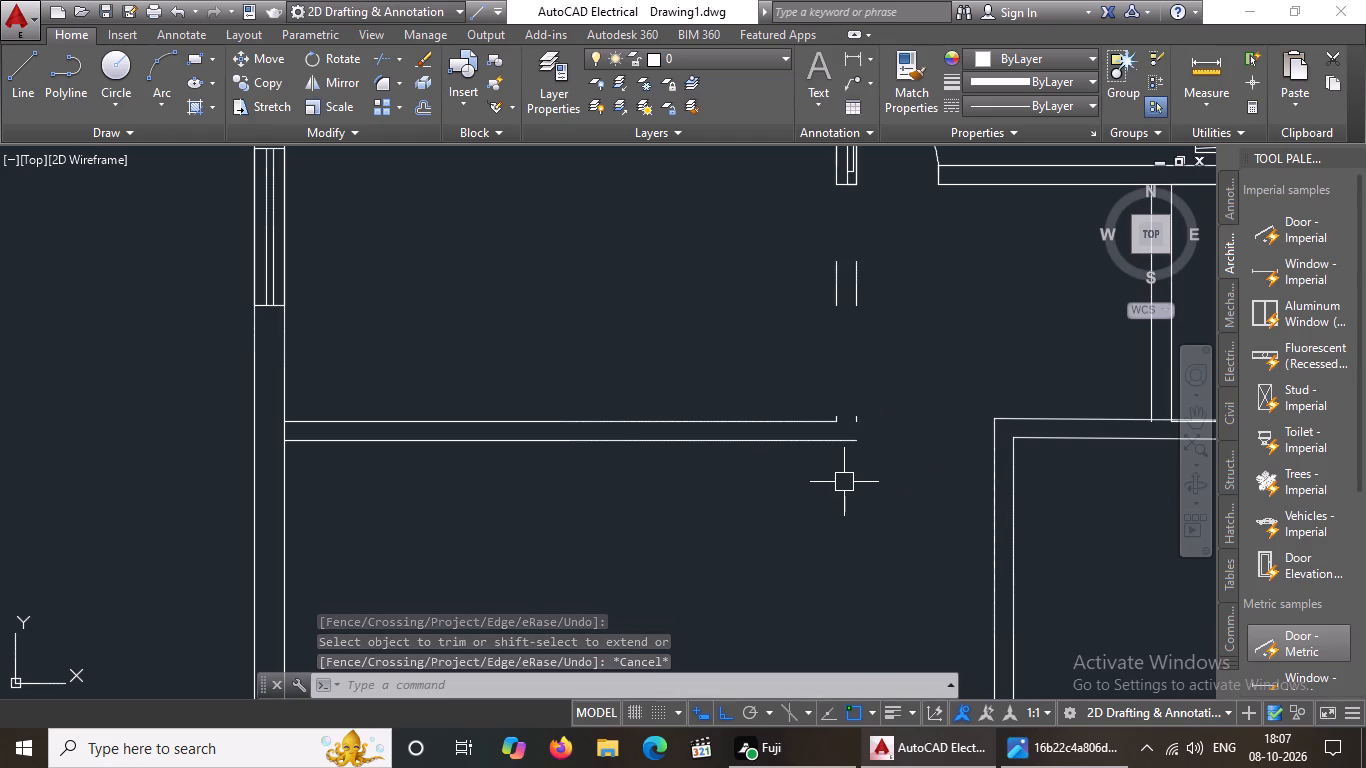
scroll(781, 448, "down", 3)
left_click(774, 408)
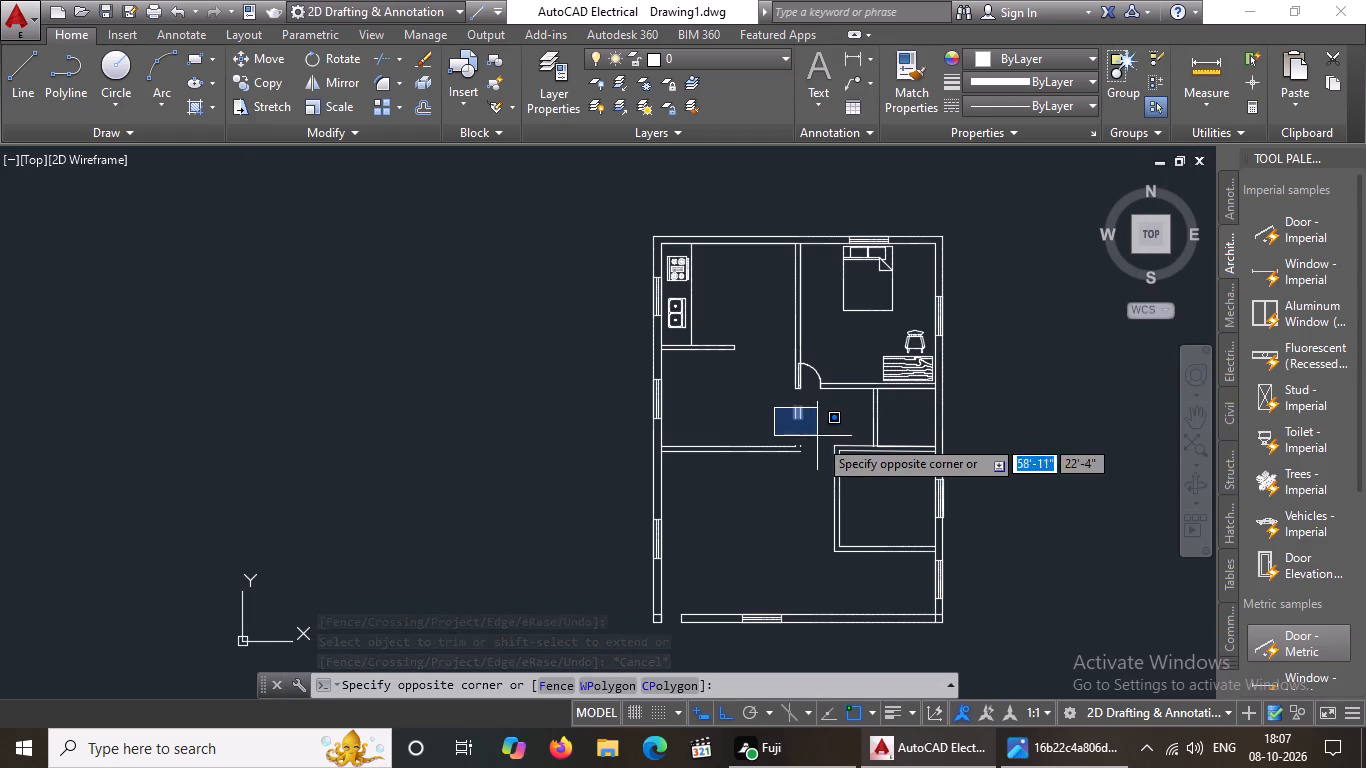
left_click(818, 438)
key("Delete")
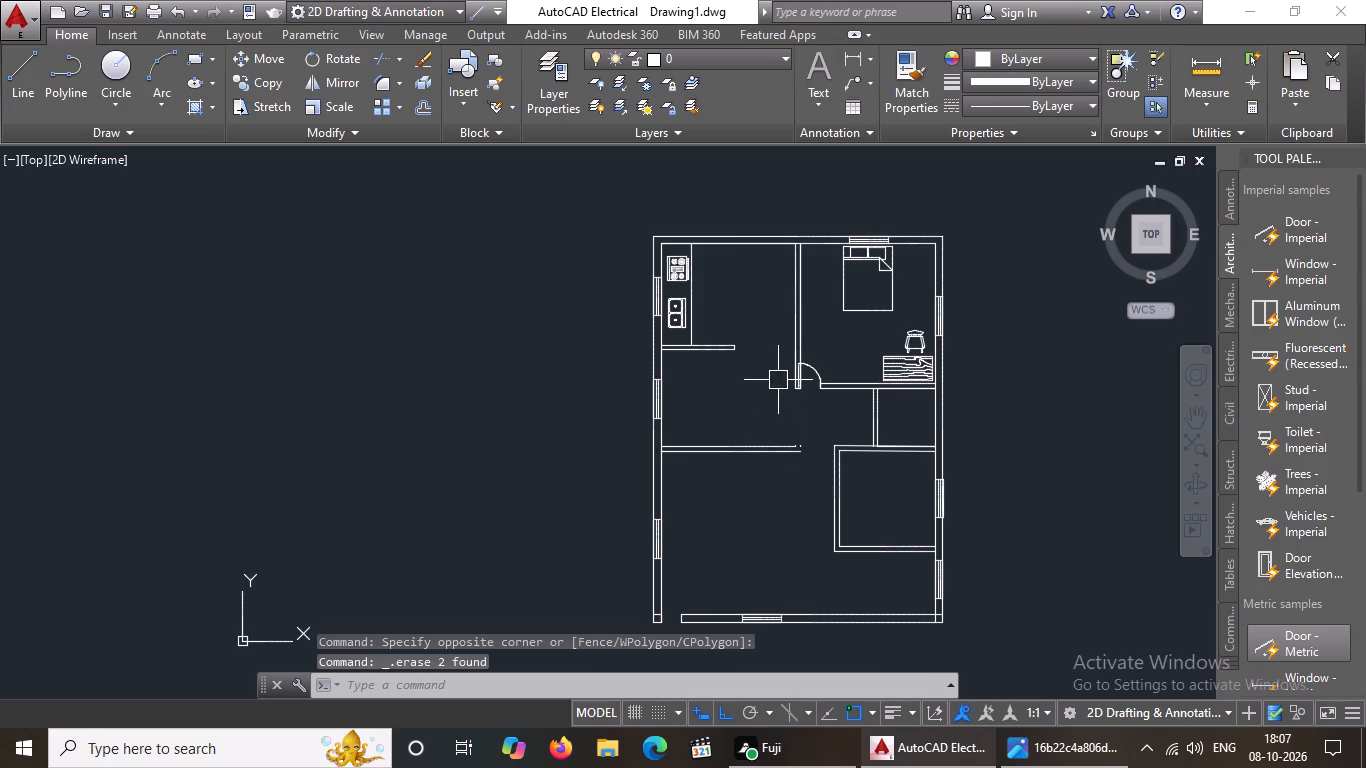
Draw a short line across the next wall south of the kitchen wall, in line with the kitchen wall's east end.
scroll(783, 374, "up", 4)
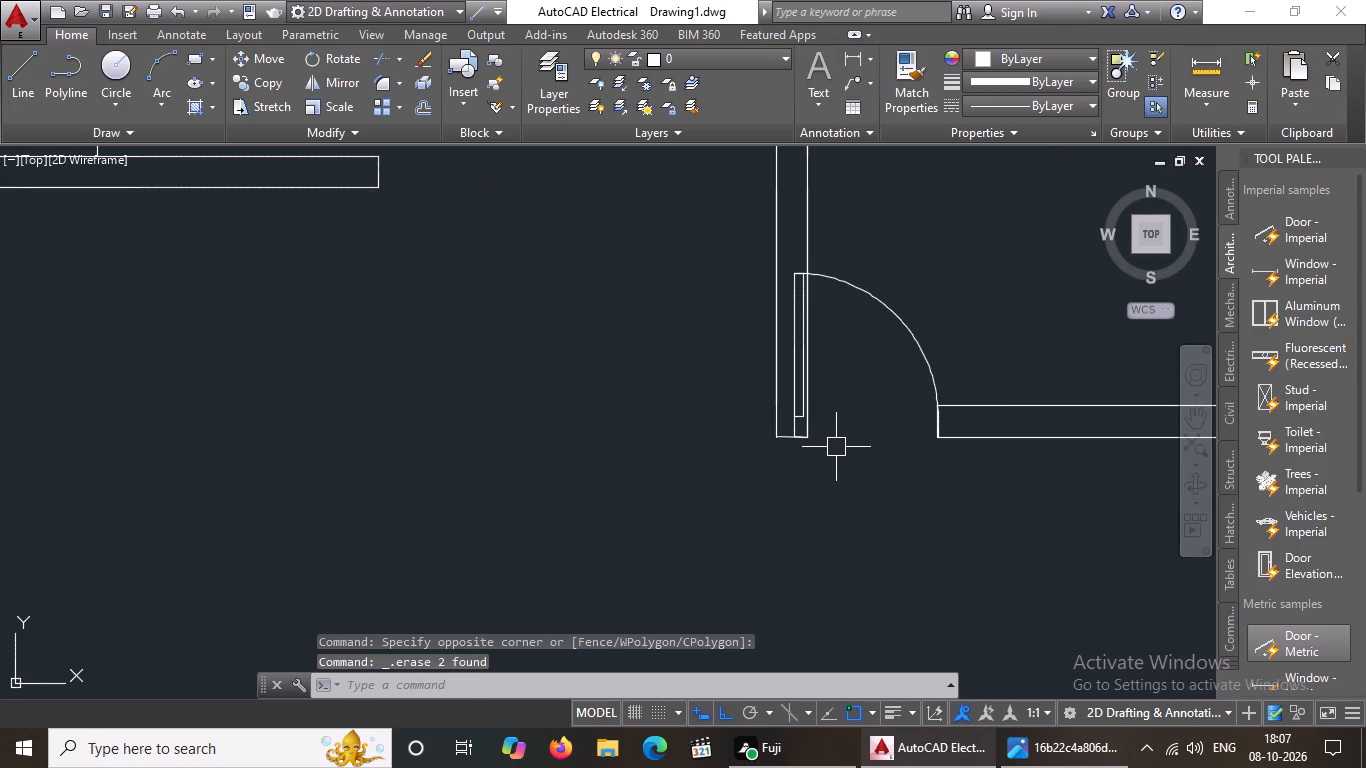
scroll(836, 447, "down", 3)
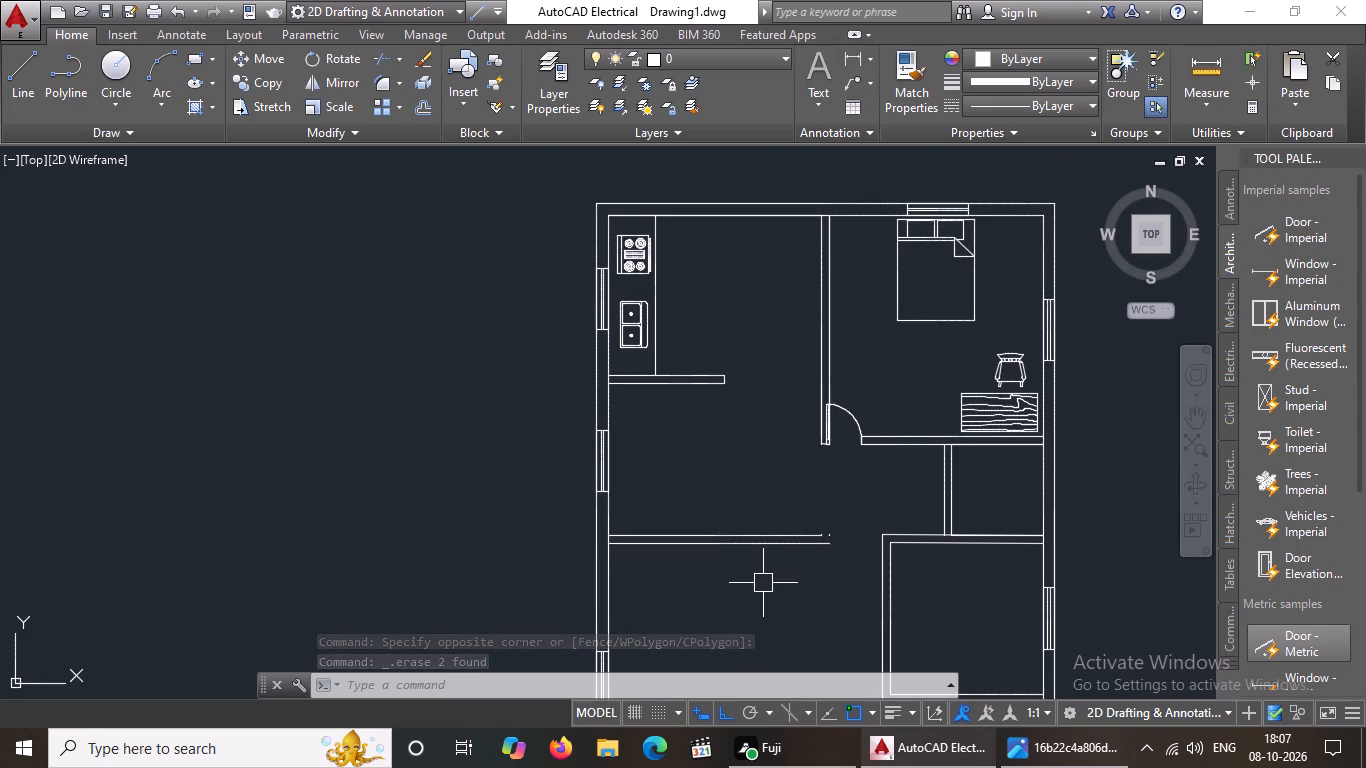
left_click(16, 67)
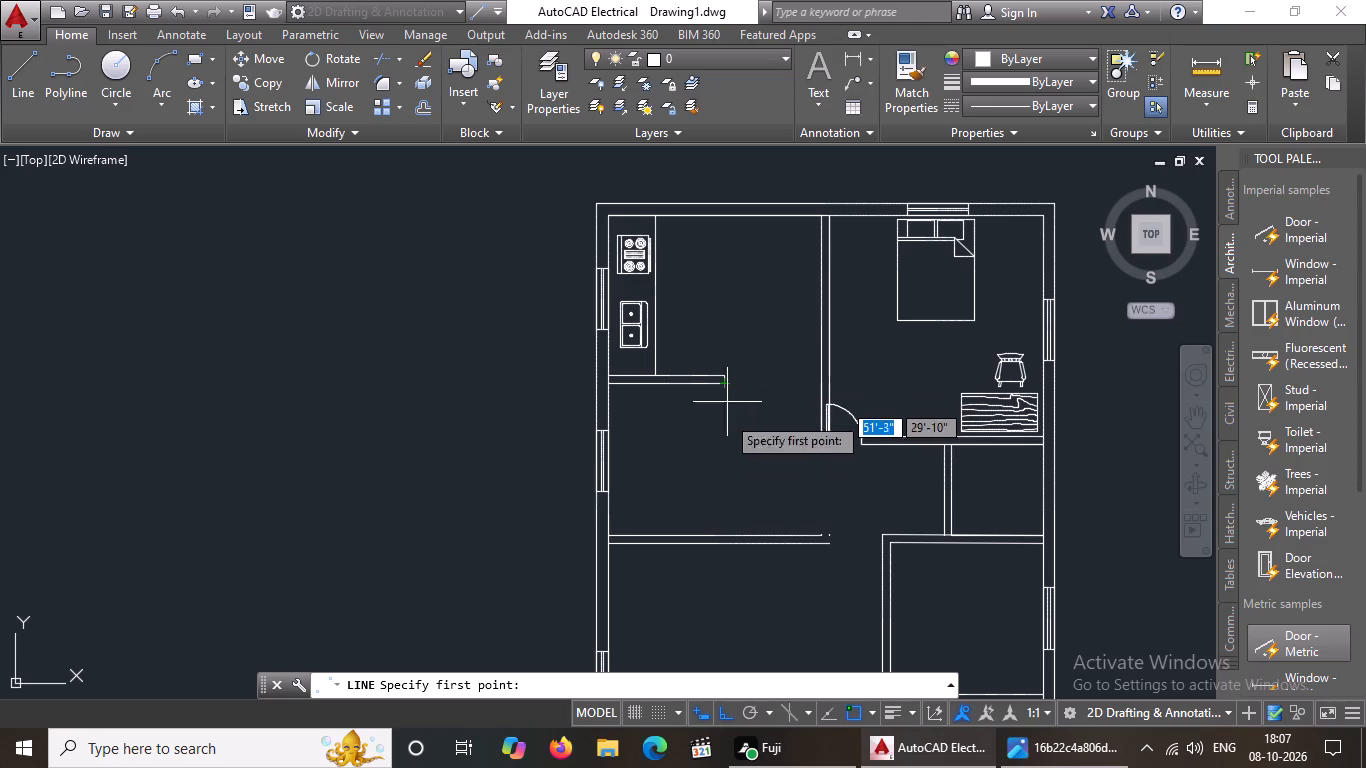
left_click(725, 541)
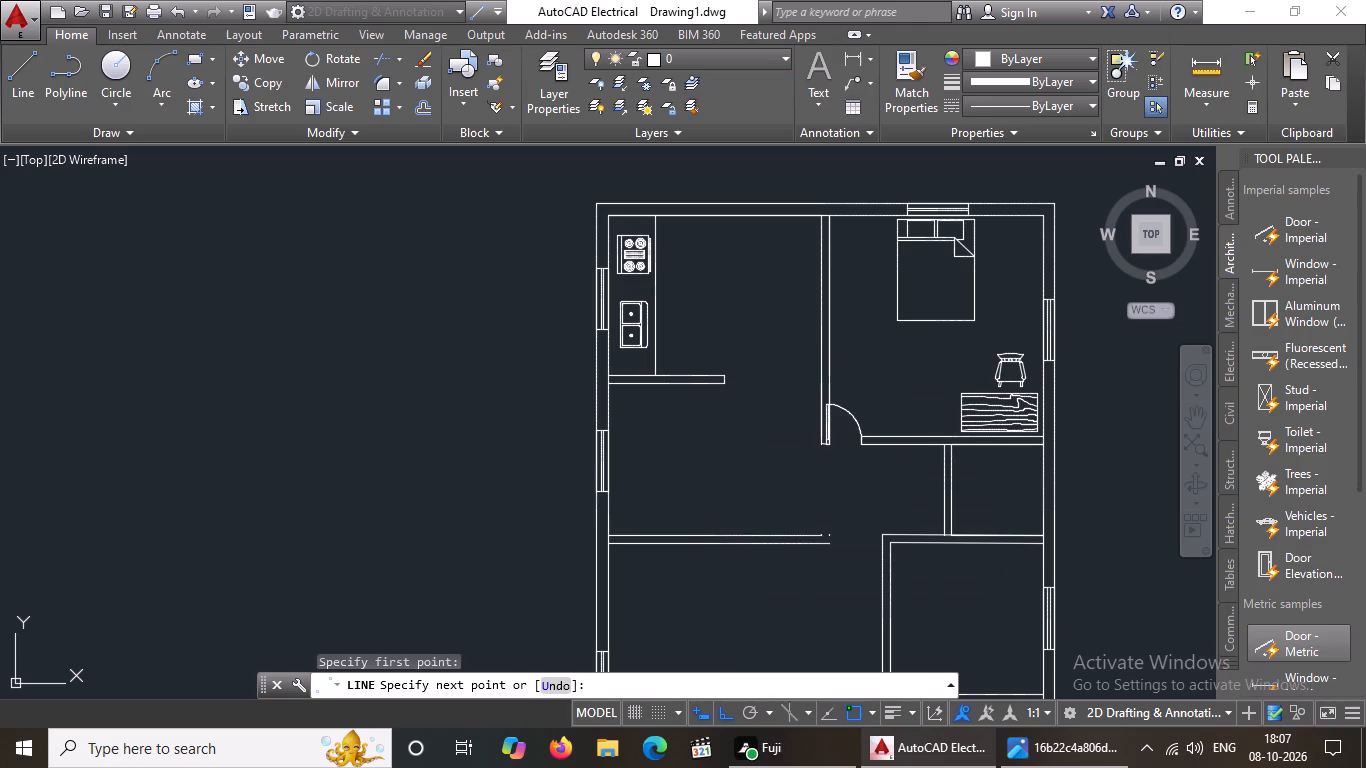
left_click(725, 550)
key("Escape")
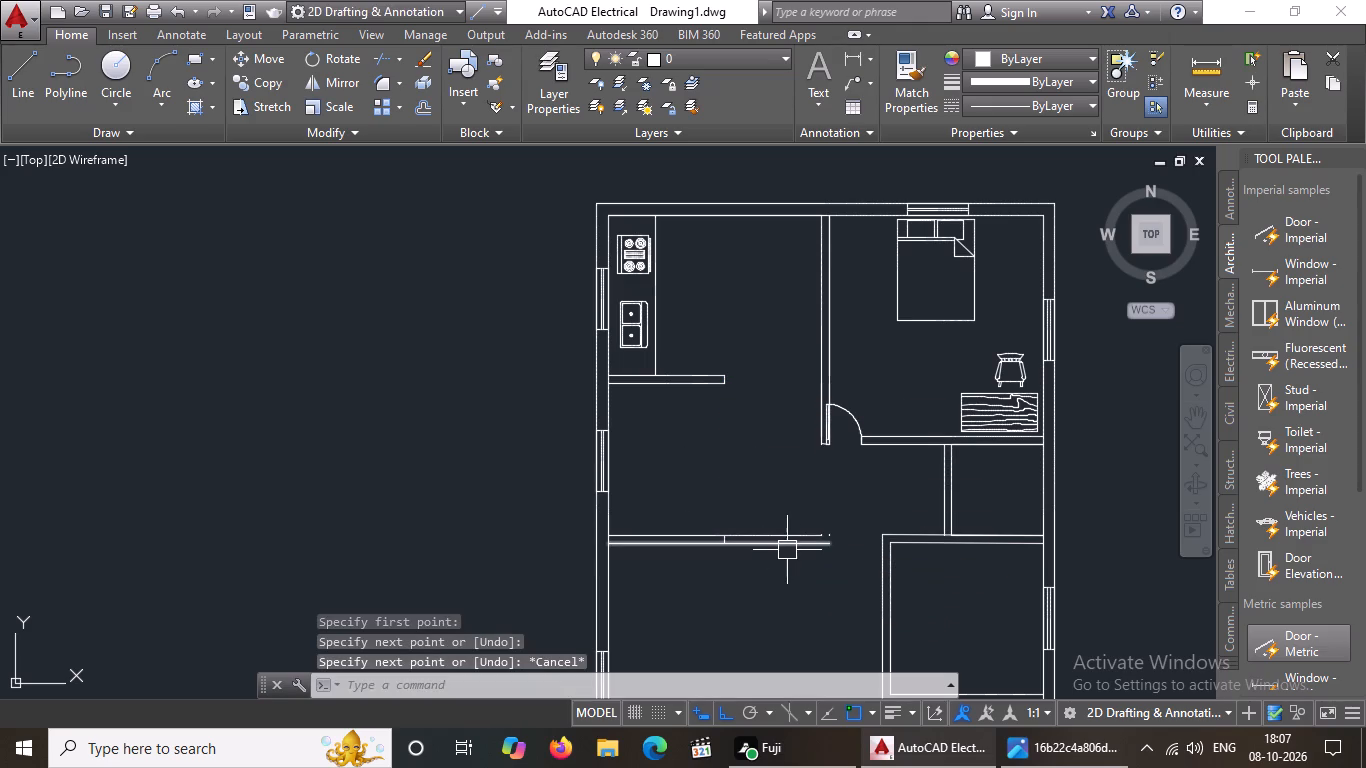
Trim both faces of that wall east of the new short cross line.
key("t")
type("r")
key("space")
key("space")
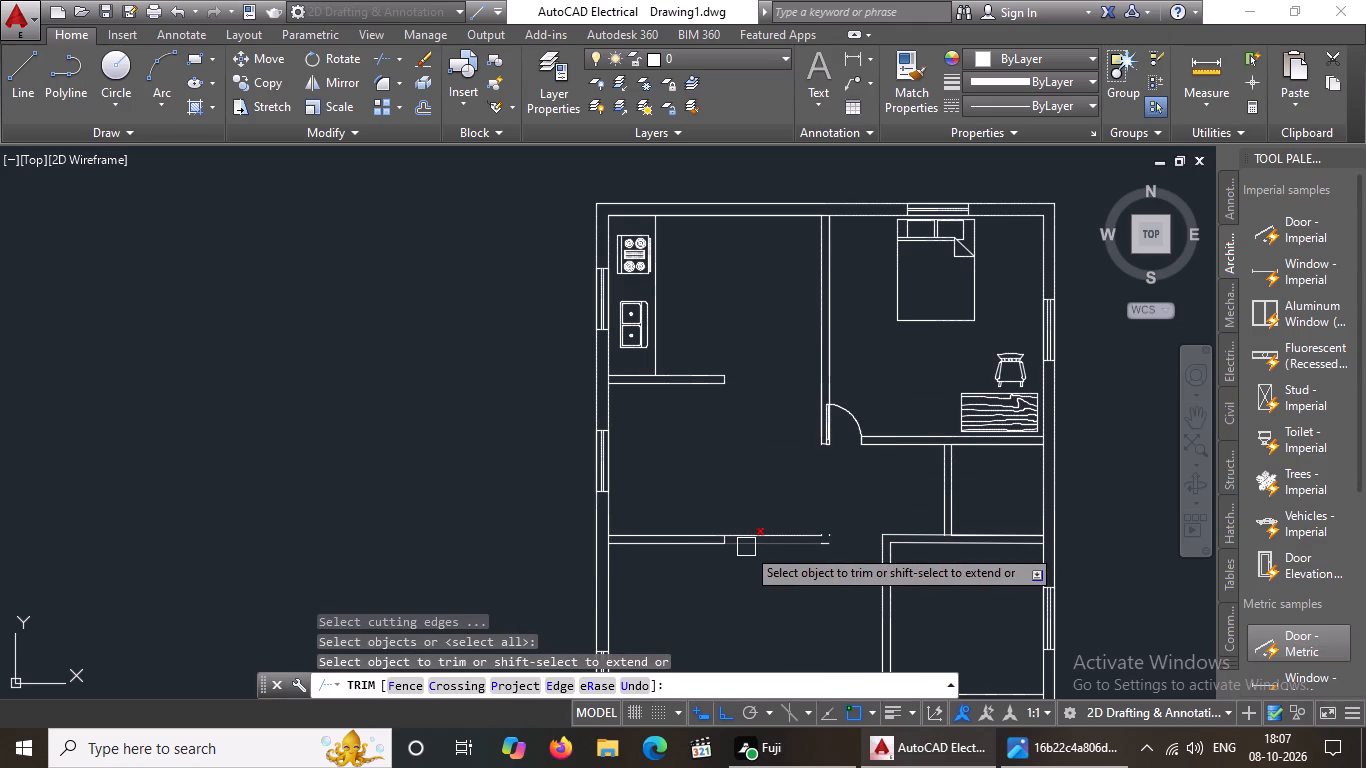
left_click(746, 547)
left_click(746, 533)
key("Escape")
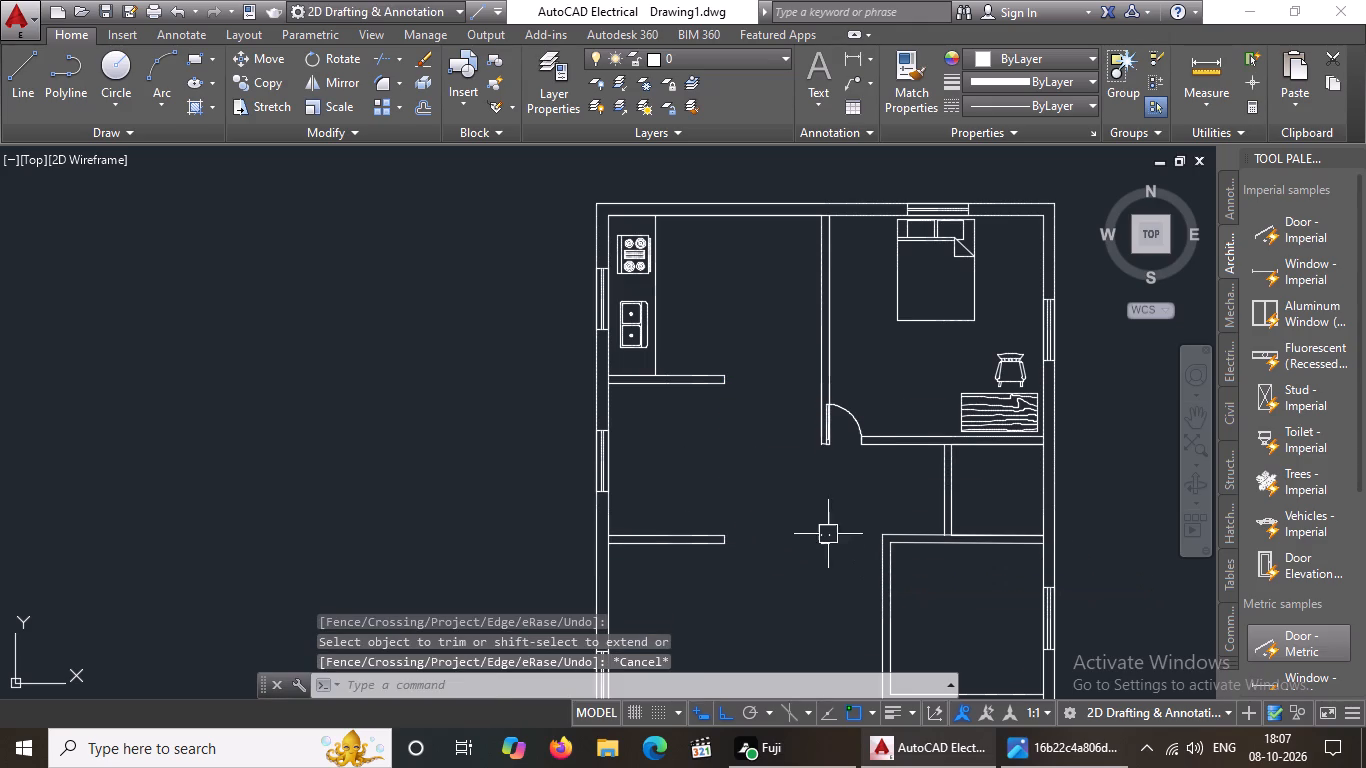
Erase the leftover line fragments at the former corner of the central wall and the shortened wall.
left_click(797, 520)
left_click(872, 572)
key("Delete")
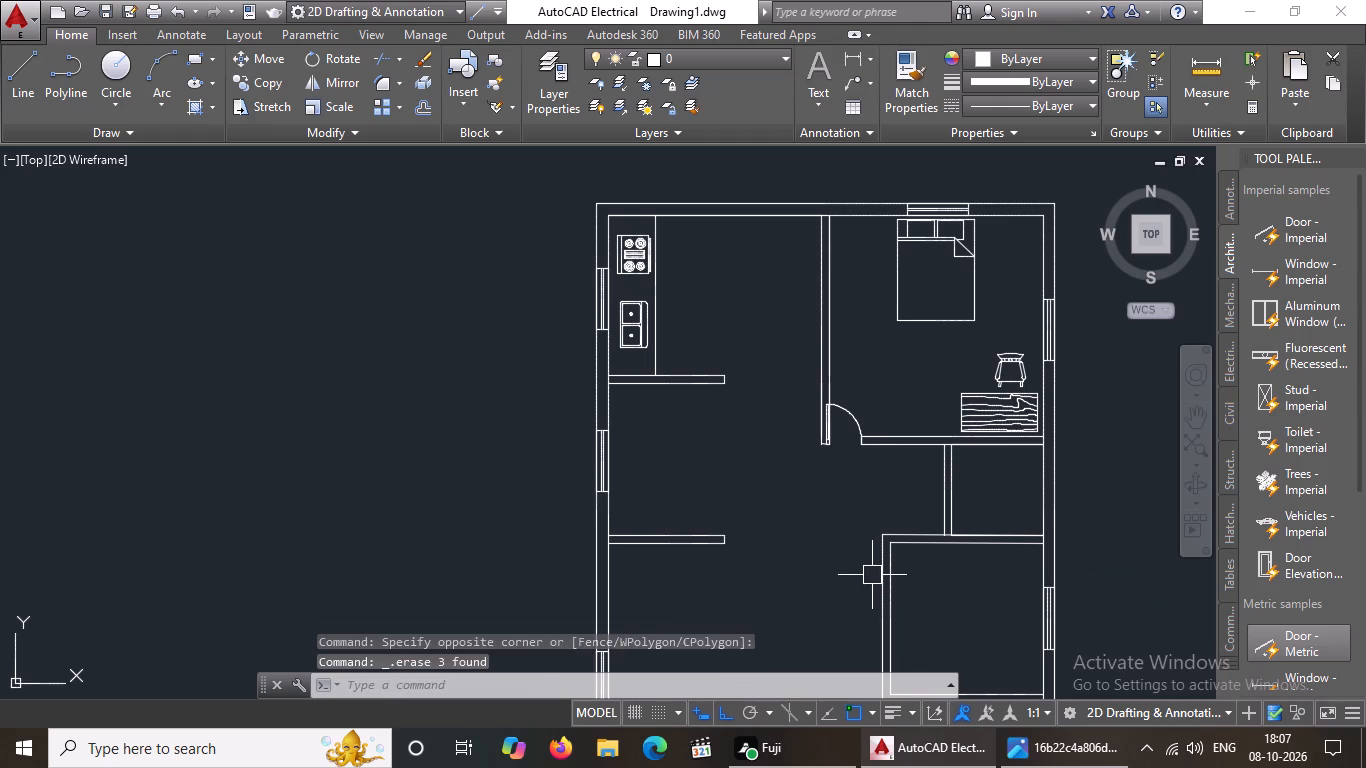
scroll(872, 575, "down", 2)
scroll(870, 629, "up", 1)
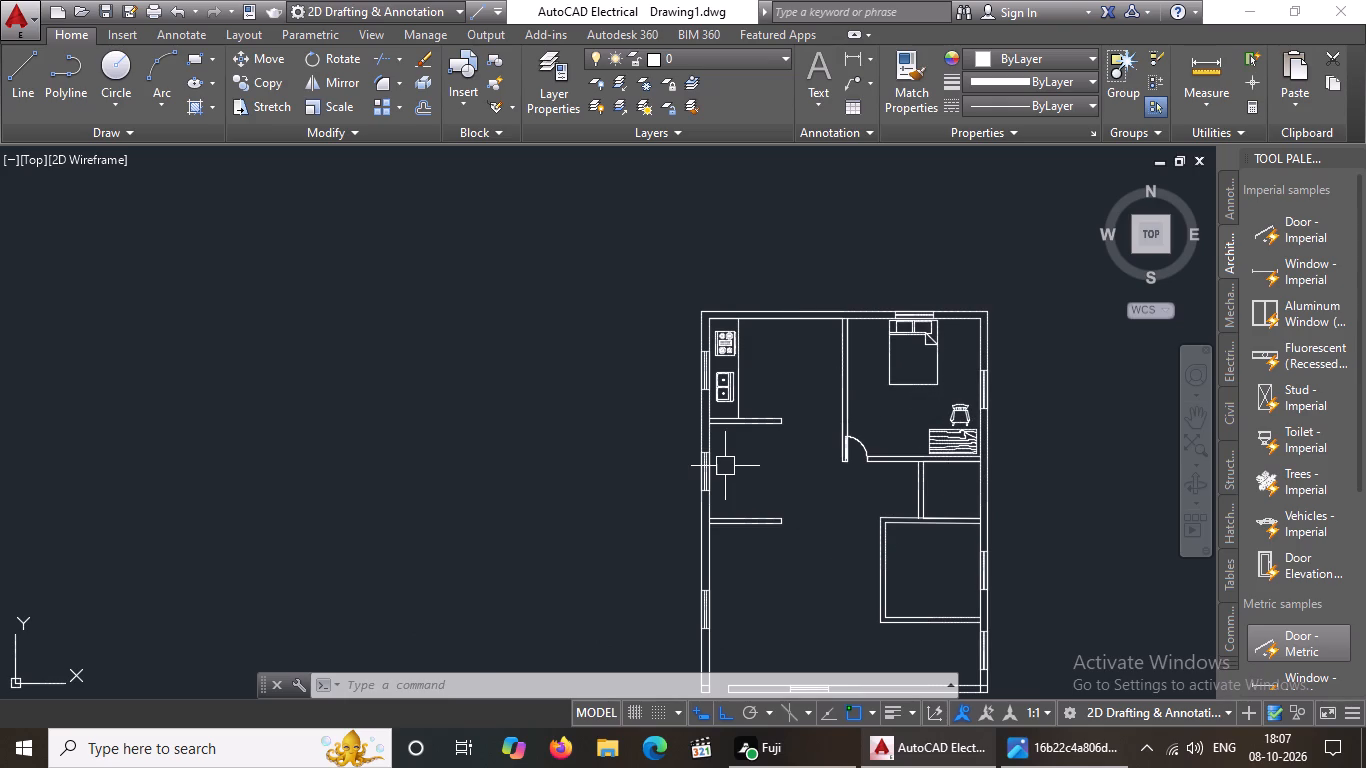
Examine the blocks of the Kitchens.dwg sample drawing in DesignCenter.
key("Escape")
type("dc")
key("space")
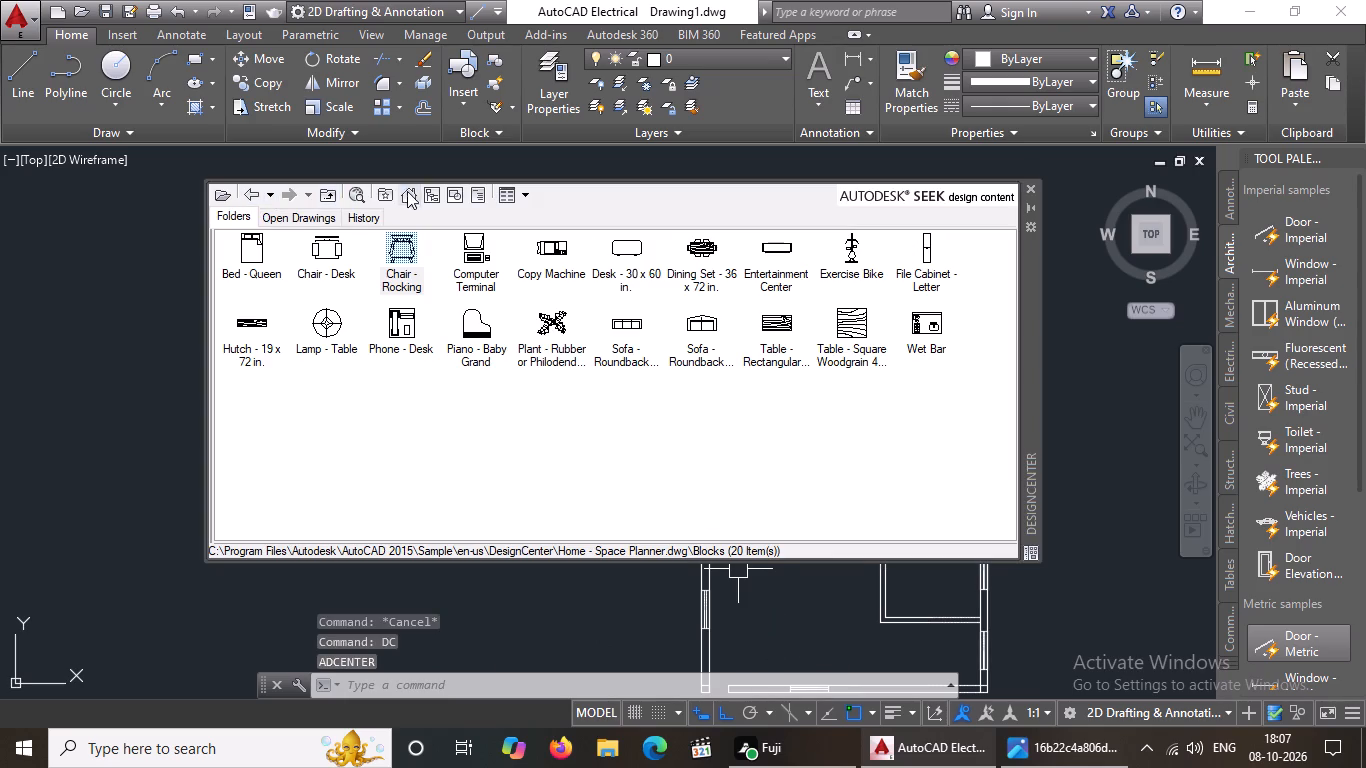
left_click(408, 197)
double_click(398, 268)
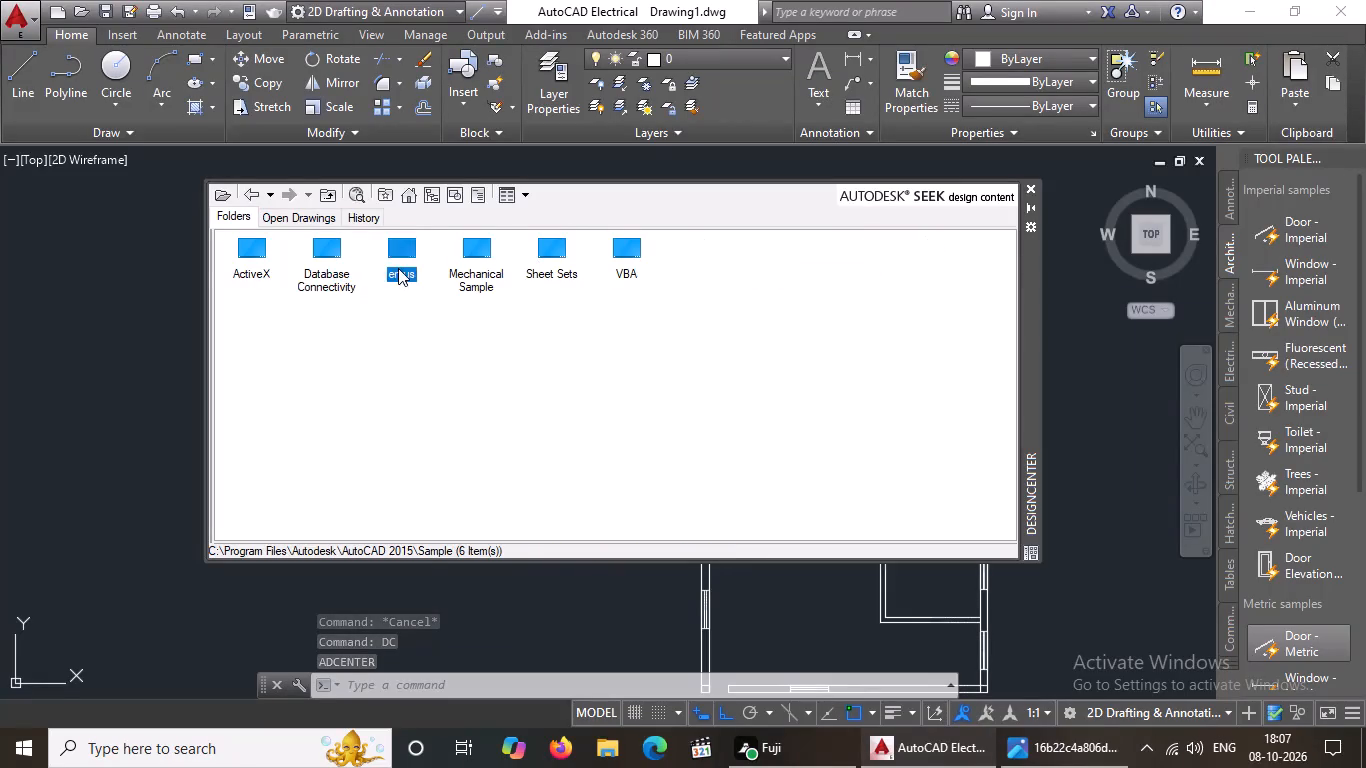
double_click(261, 255)
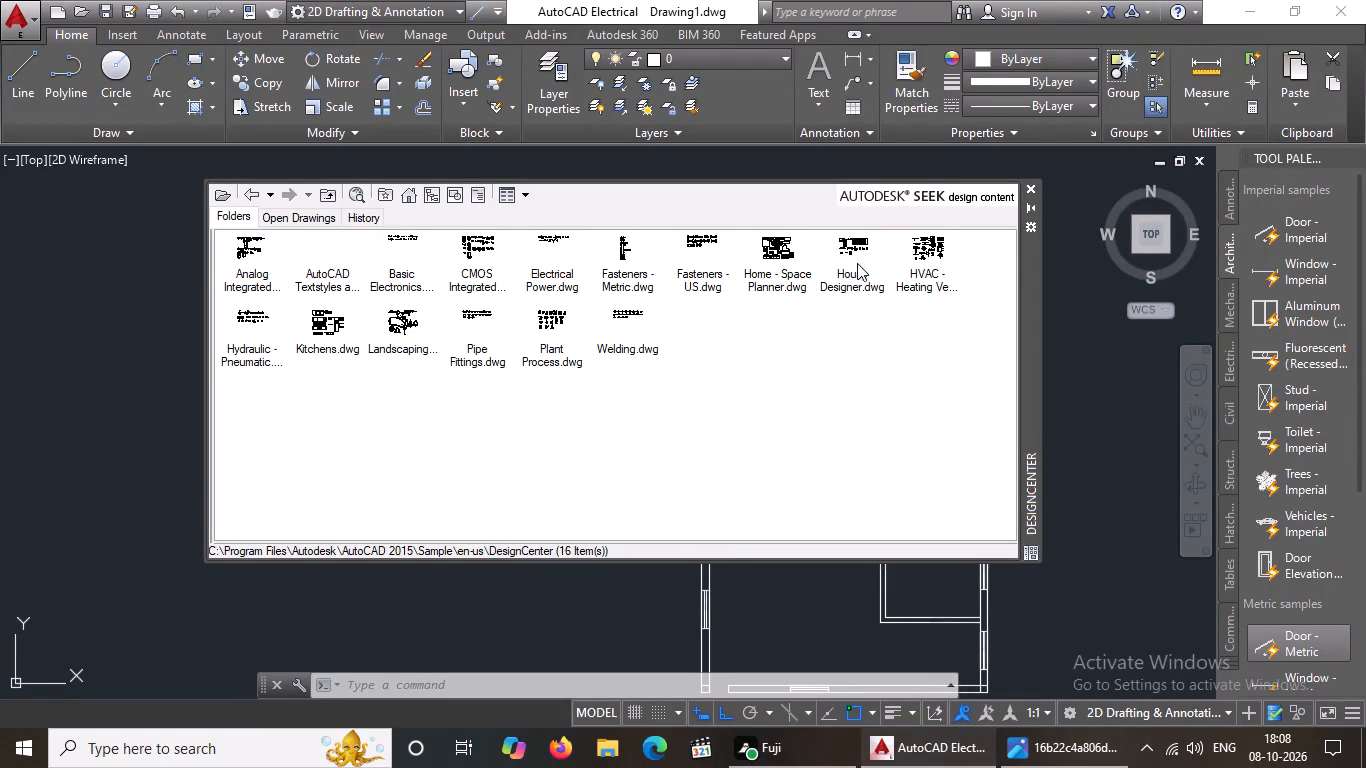
double_click(329, 333)
double_click(254, 264)
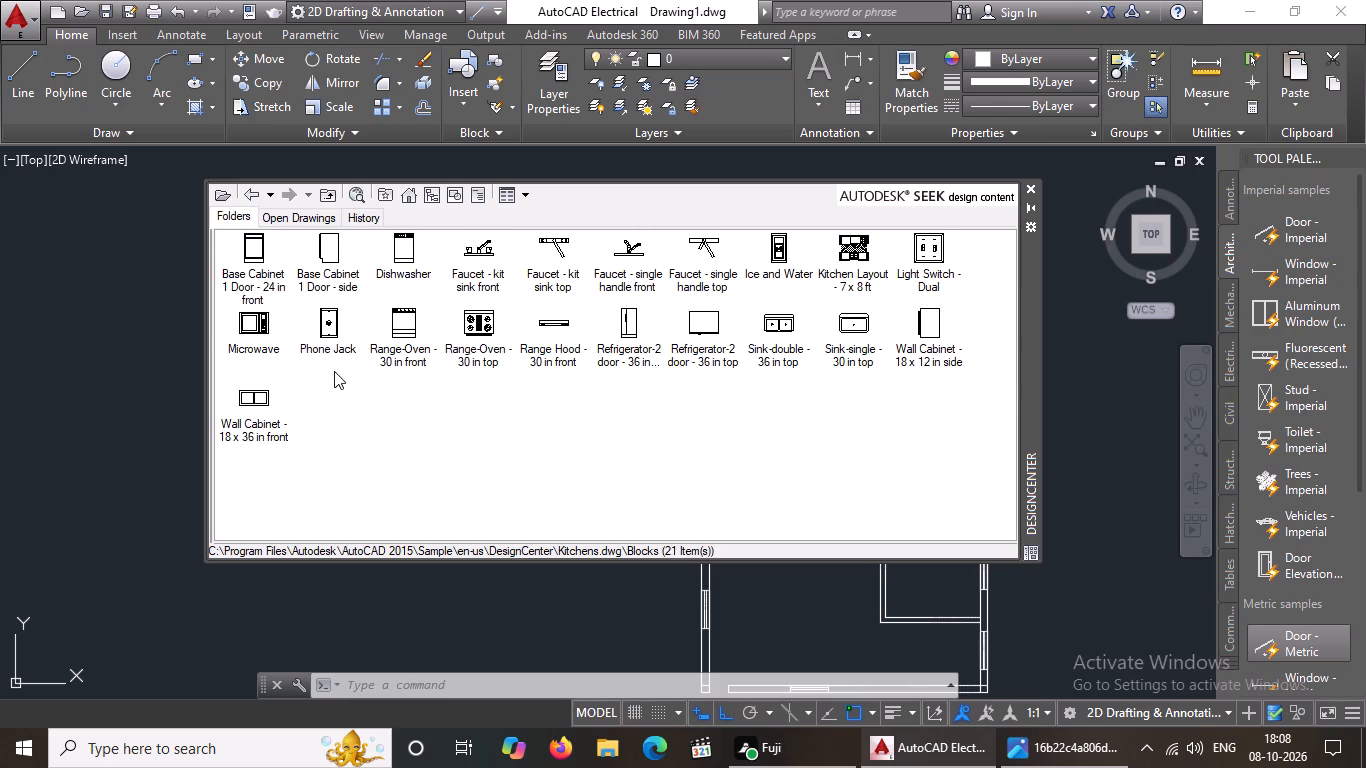
left_click(248, 199)
left_click(257, 192)
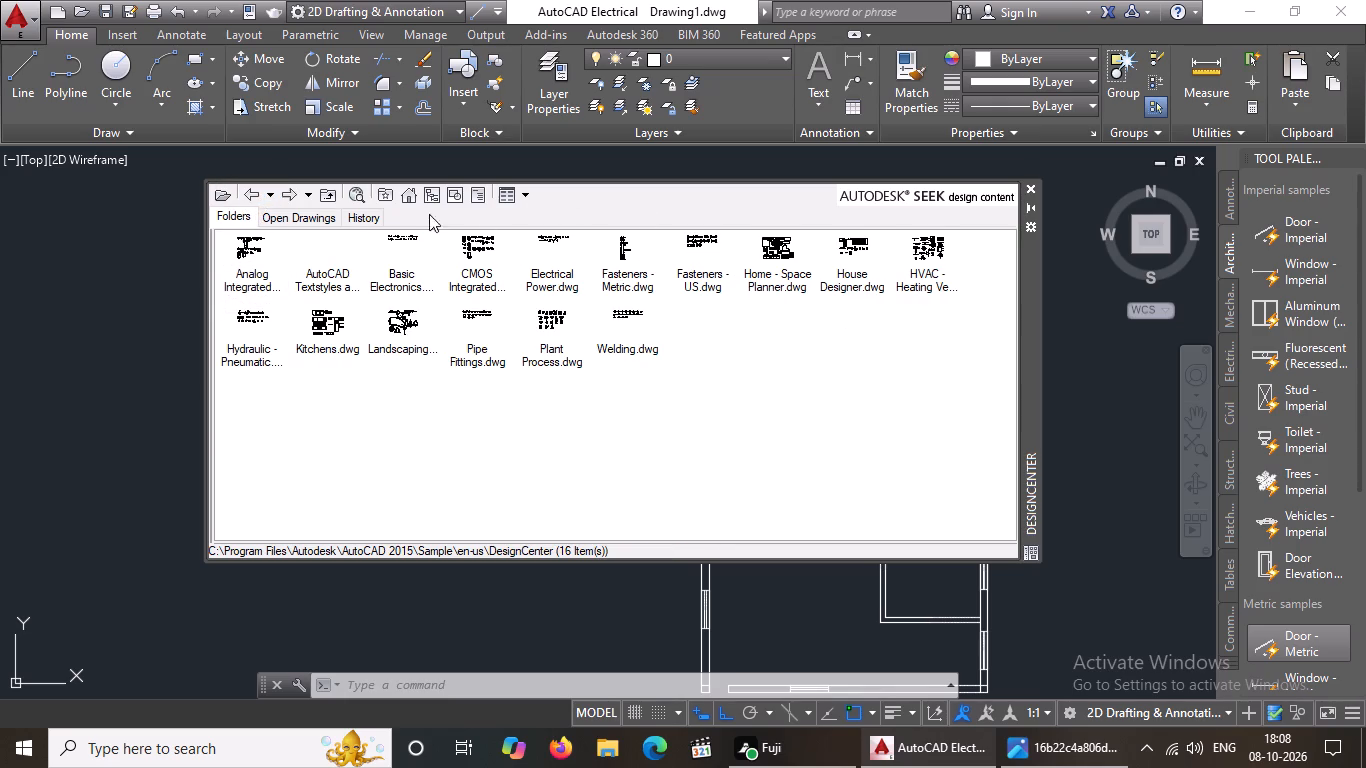
Insert the Sofa - Roundback 7 ft. block from Home - Space Planner.dwg just south of the second short west-side wall.
double_click(412, 191)
double_click(409, 261)
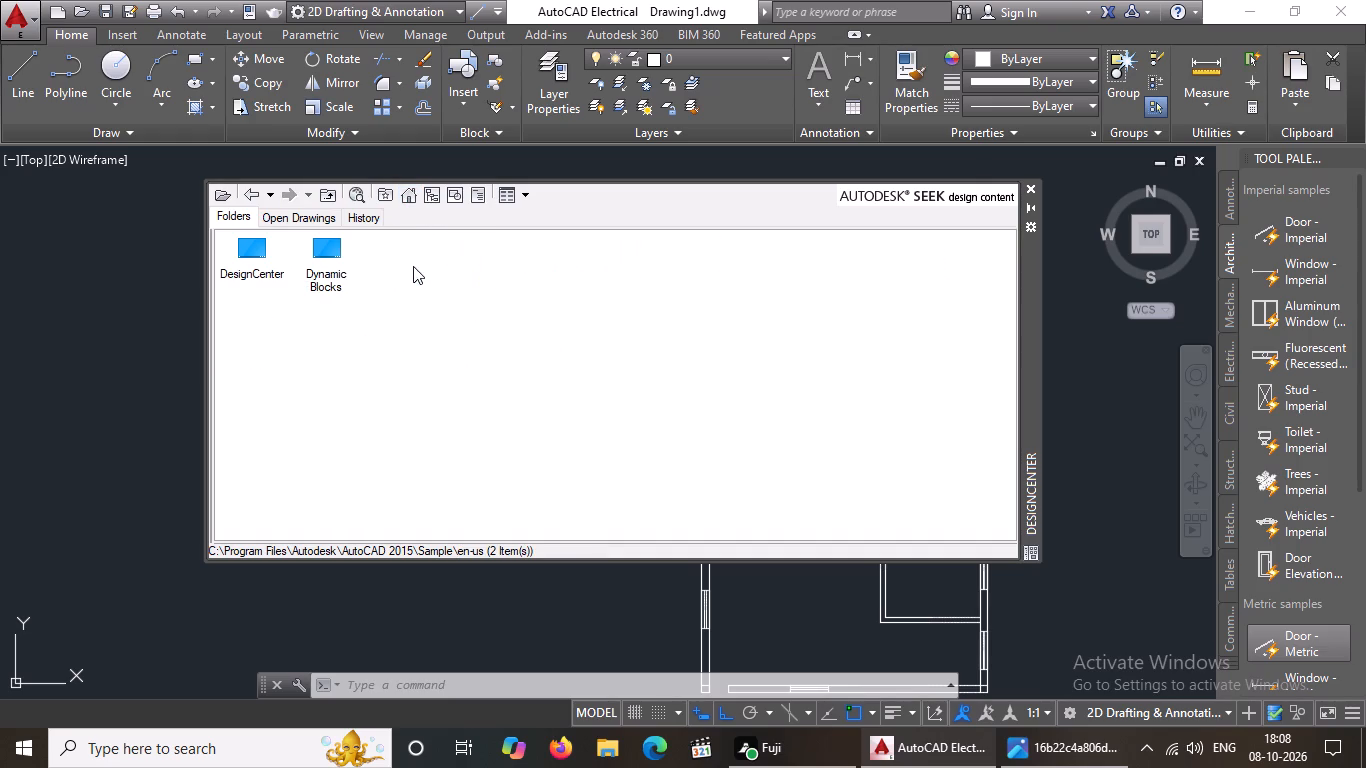
double_click(243, 246)
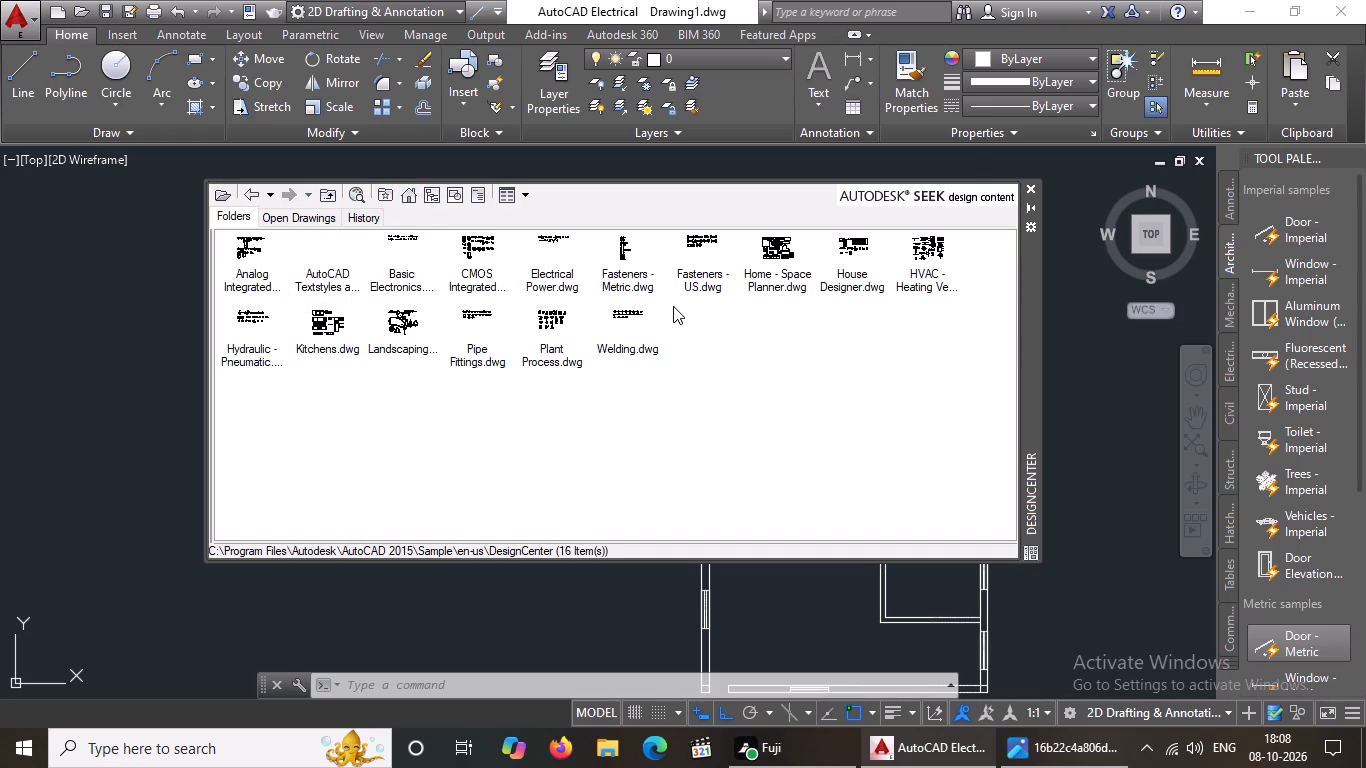
double_click(783, 280)
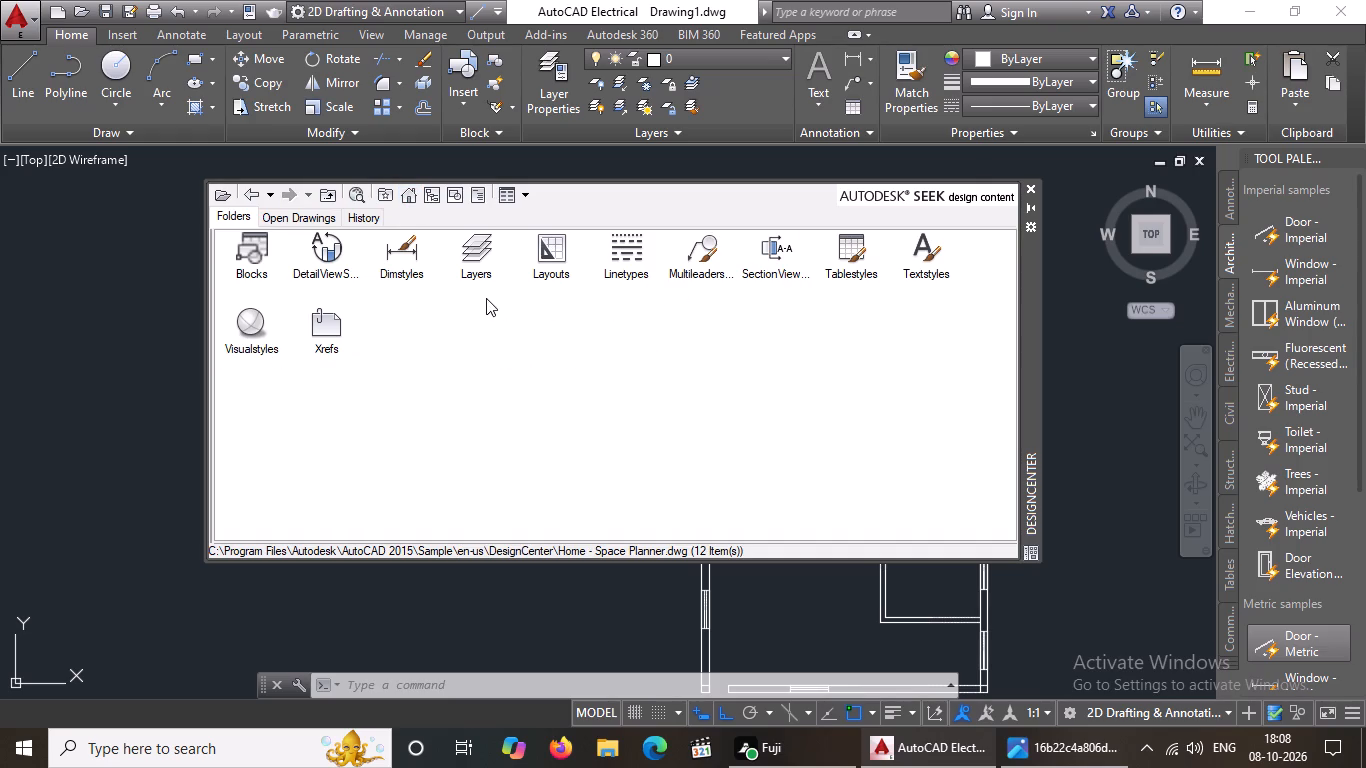
double_click(259, 263)
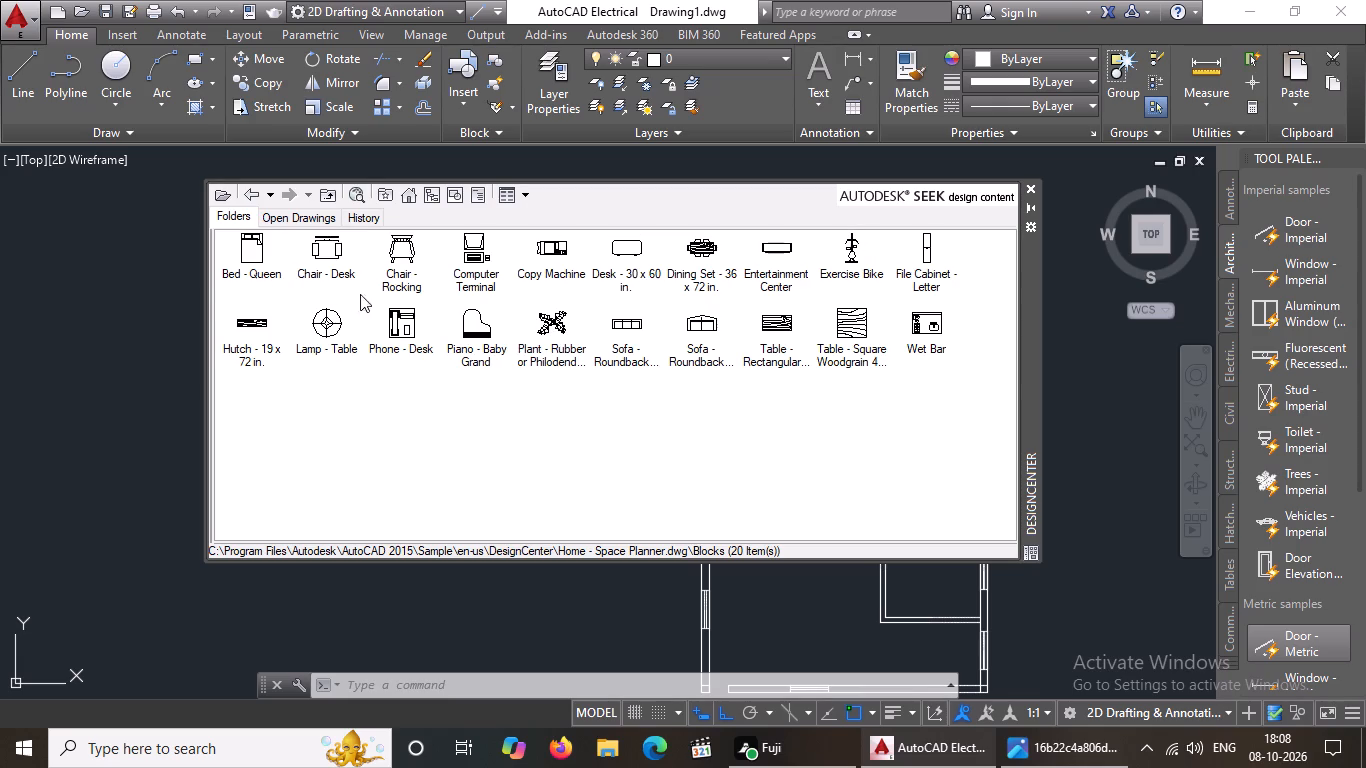
double_click(623, 331)
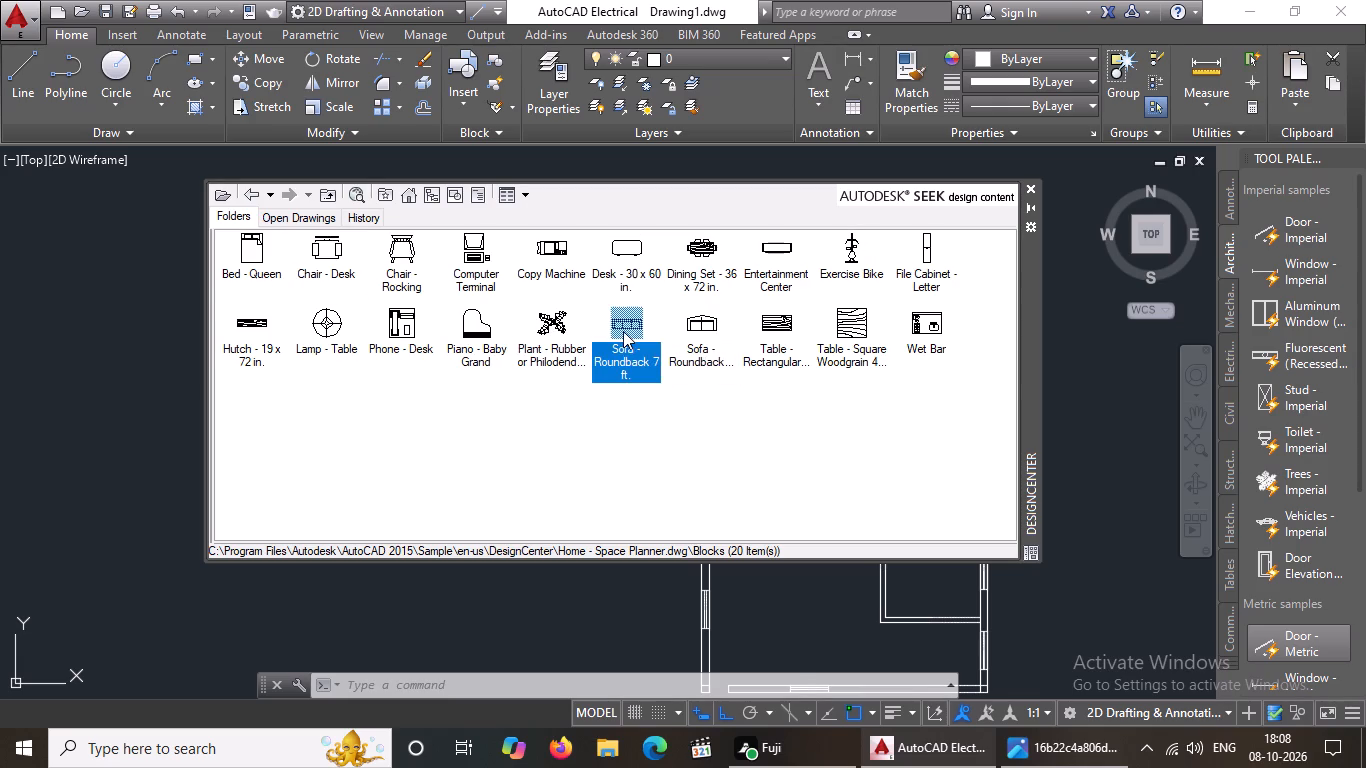
left_click(706, 498)
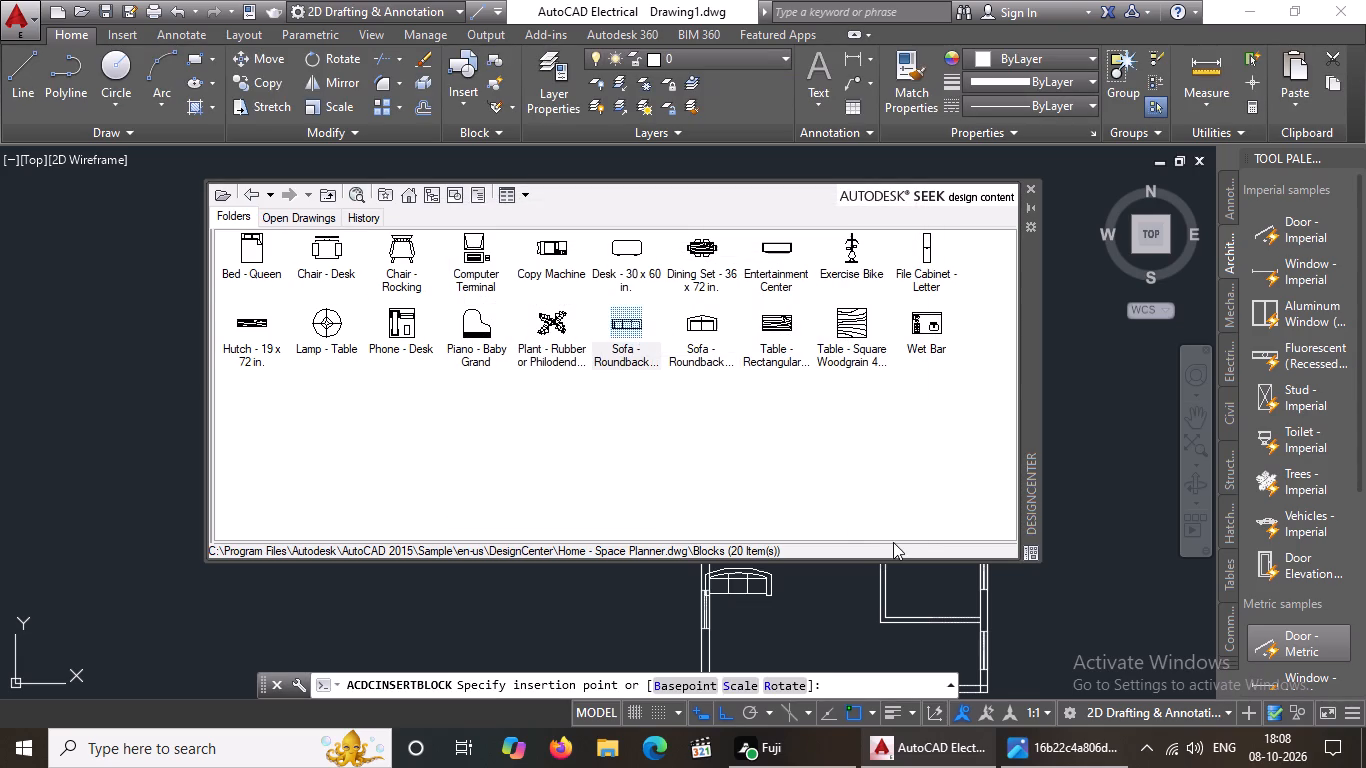
scroll(784, 594, "down", 2)
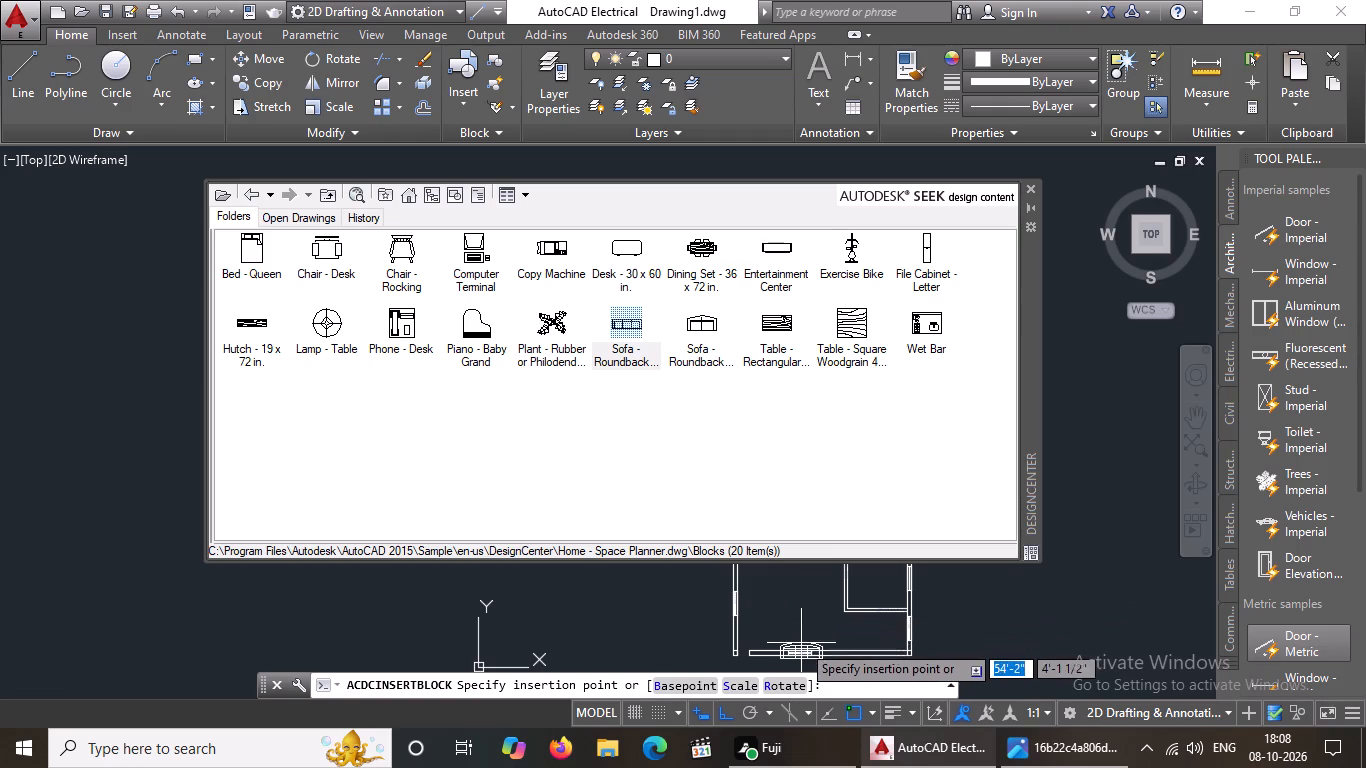
left_click(1036, 184)
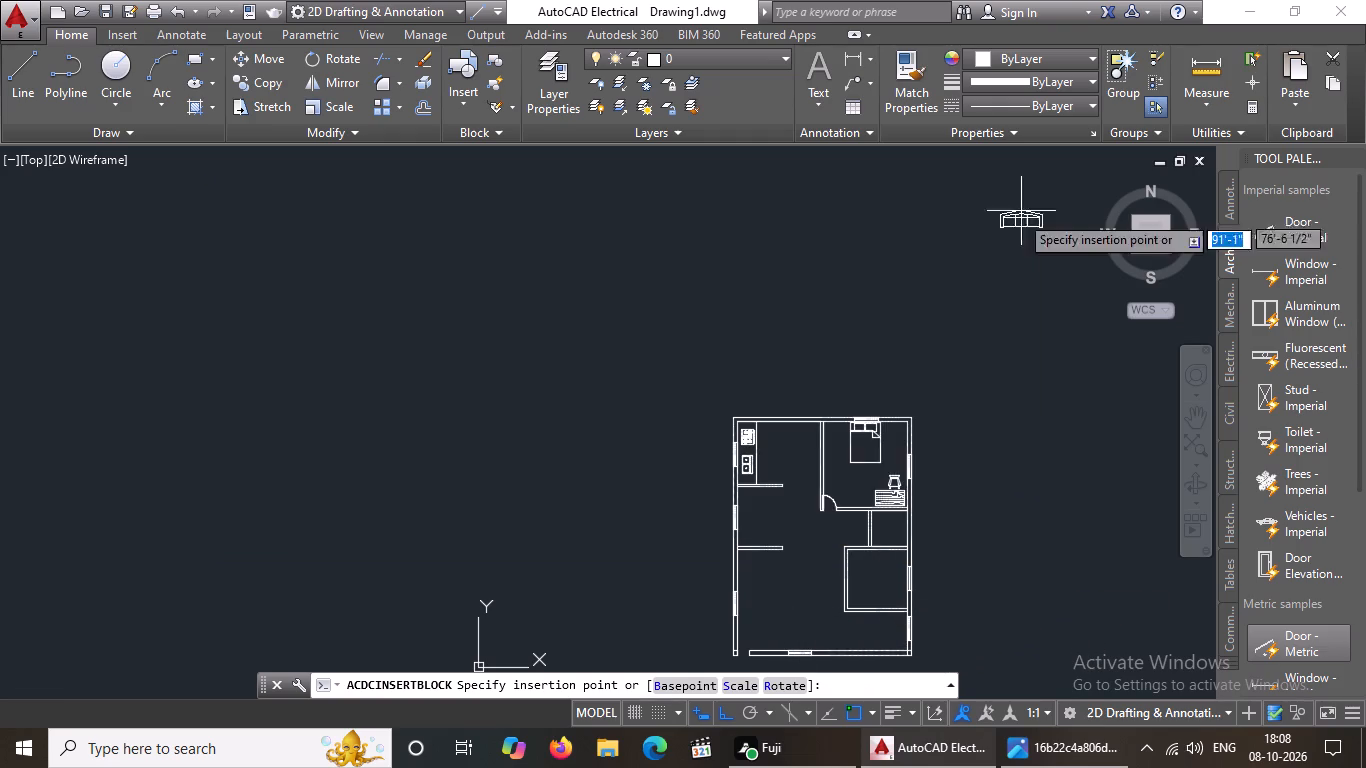
scroll(761, 571, "up", 2)
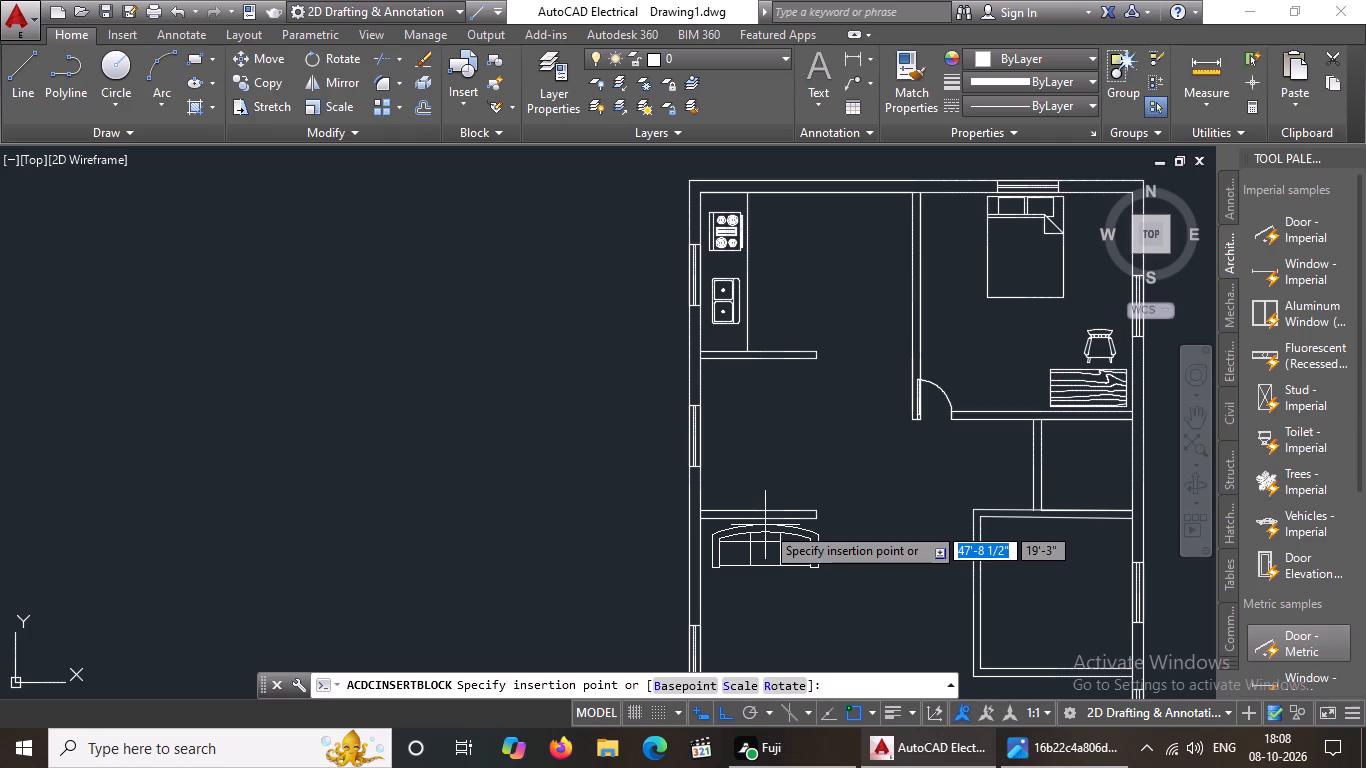
left_click(765, 524)
Make a copy of the sofa rotated 90° about the southwest corner of its west arm.
scroll(773, 587, "down", 3)
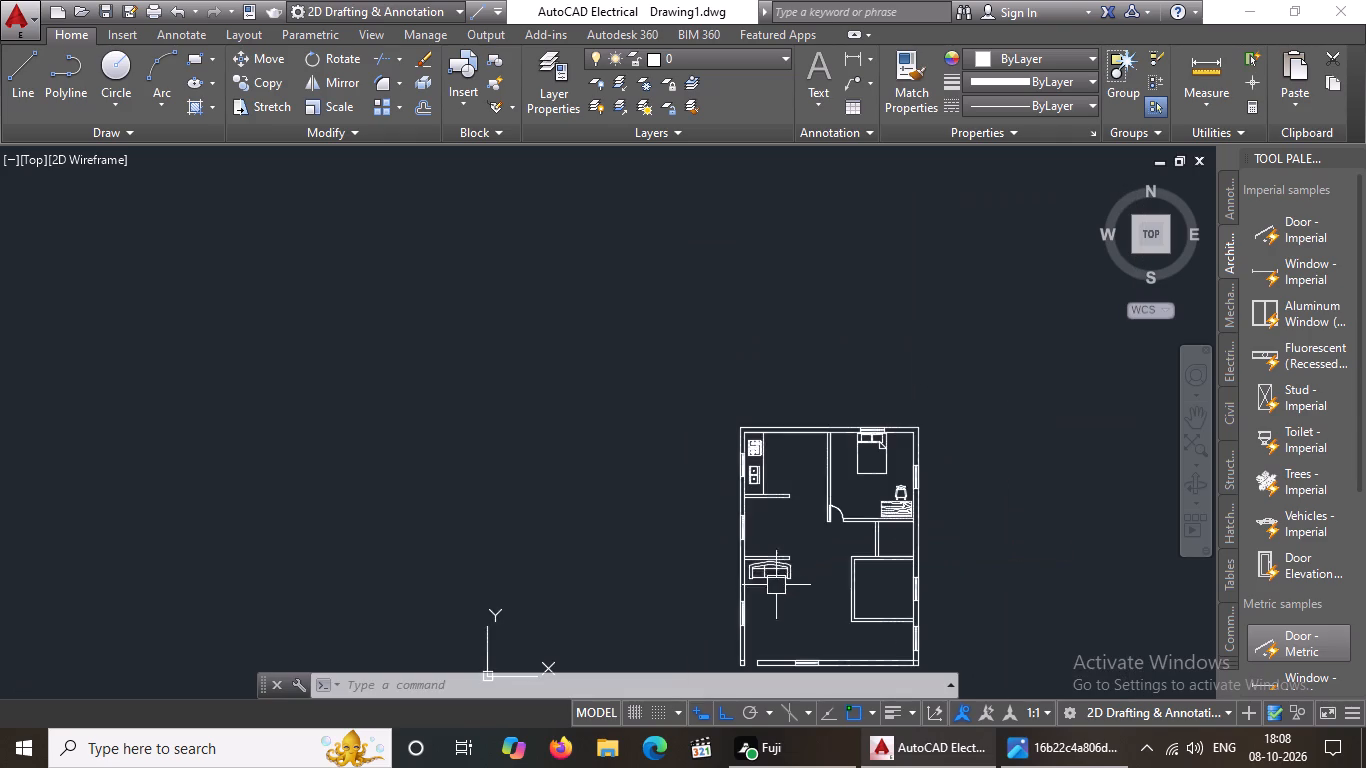
scroll(774, 603, "up", 3)
left_click(693, 470)
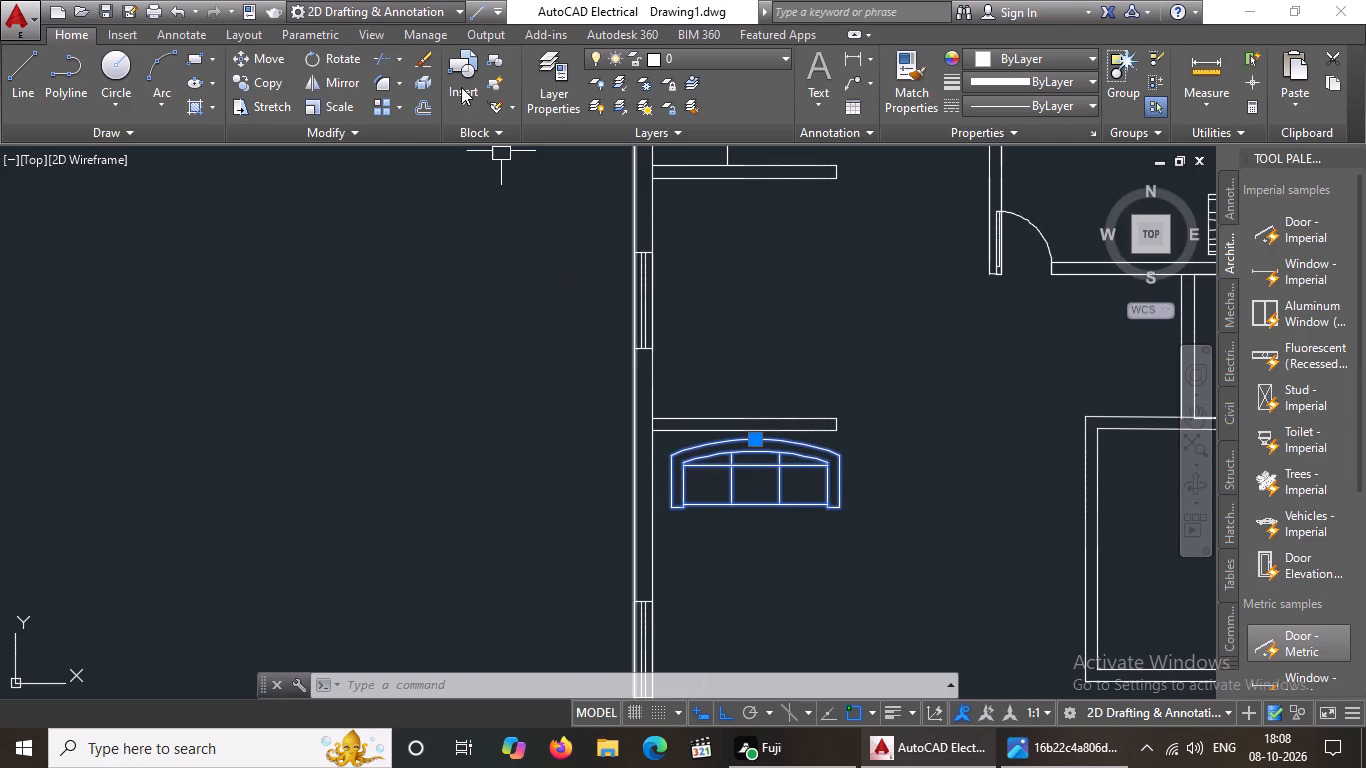
left_click(322, 60)
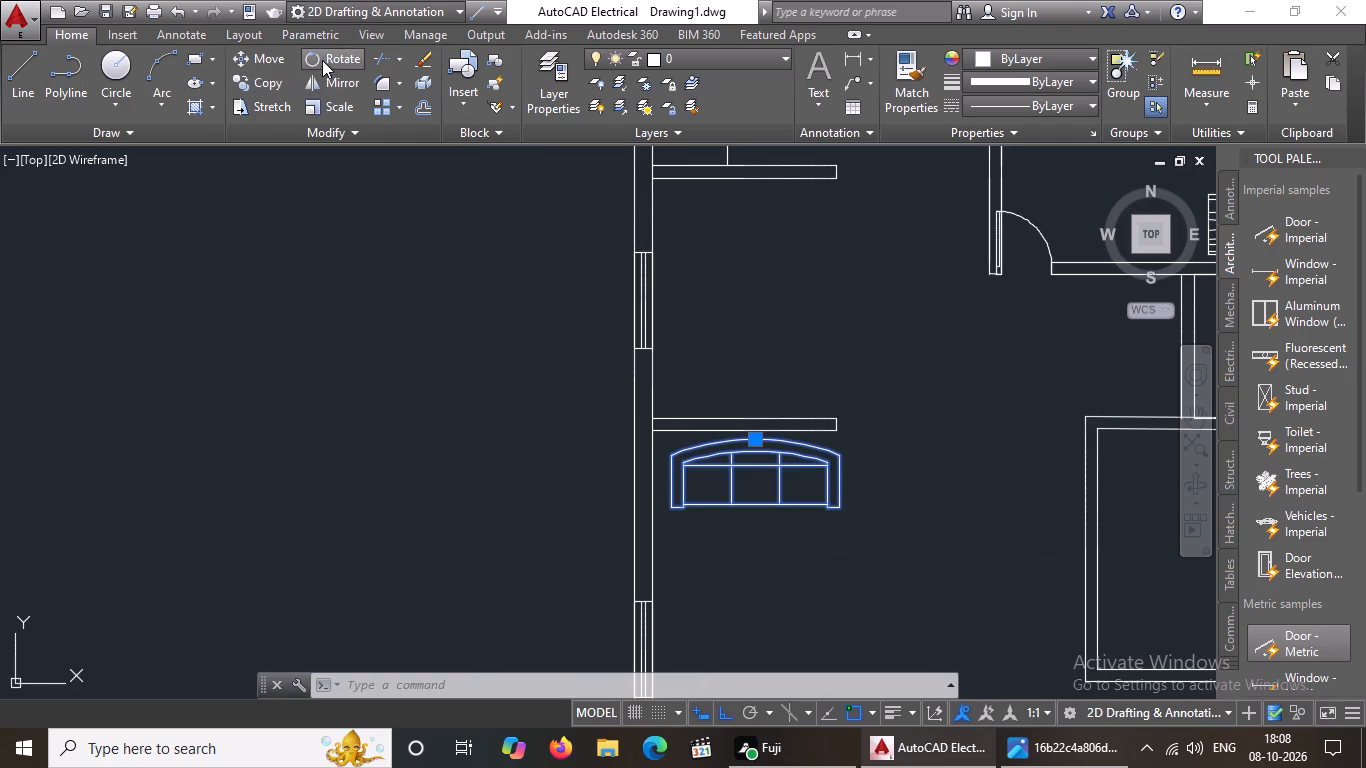
left_click(675, 508)
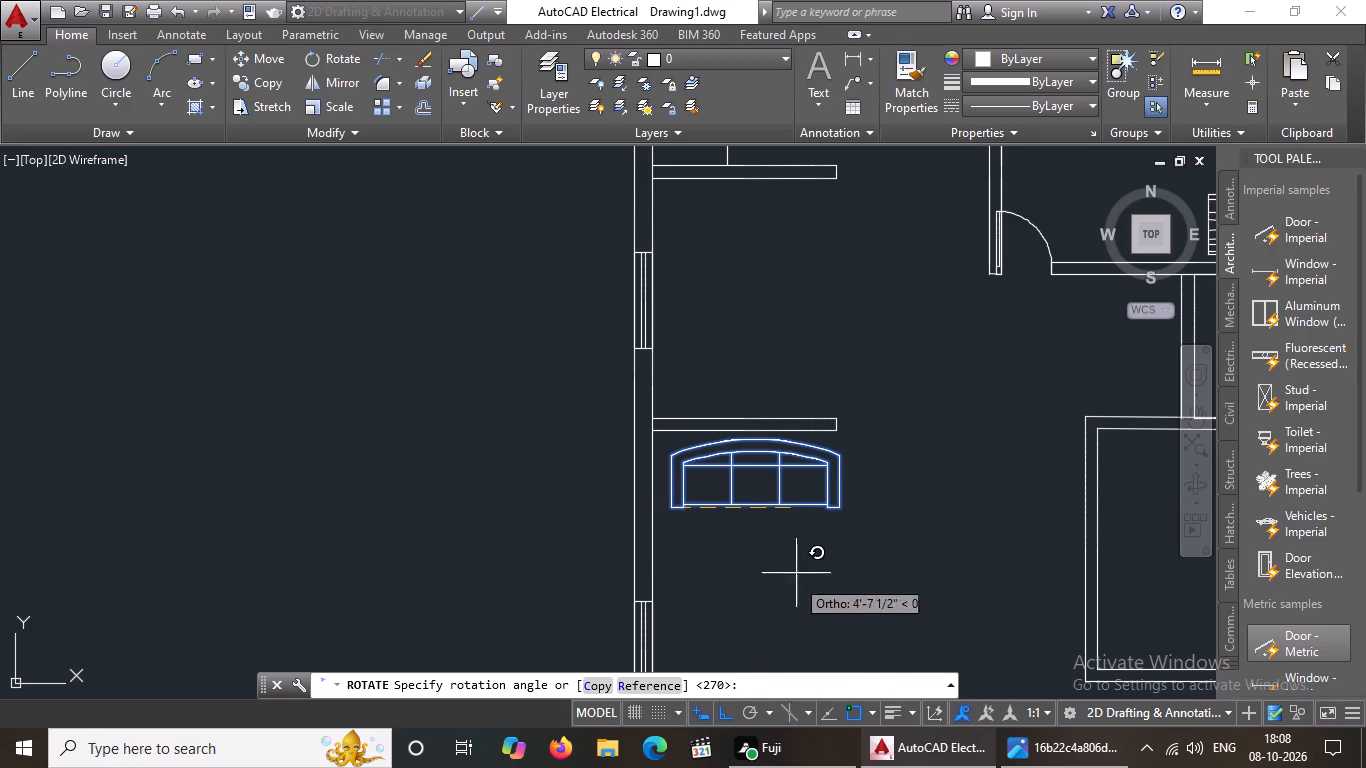
type("c")
key("space")
left_click(710, 399)
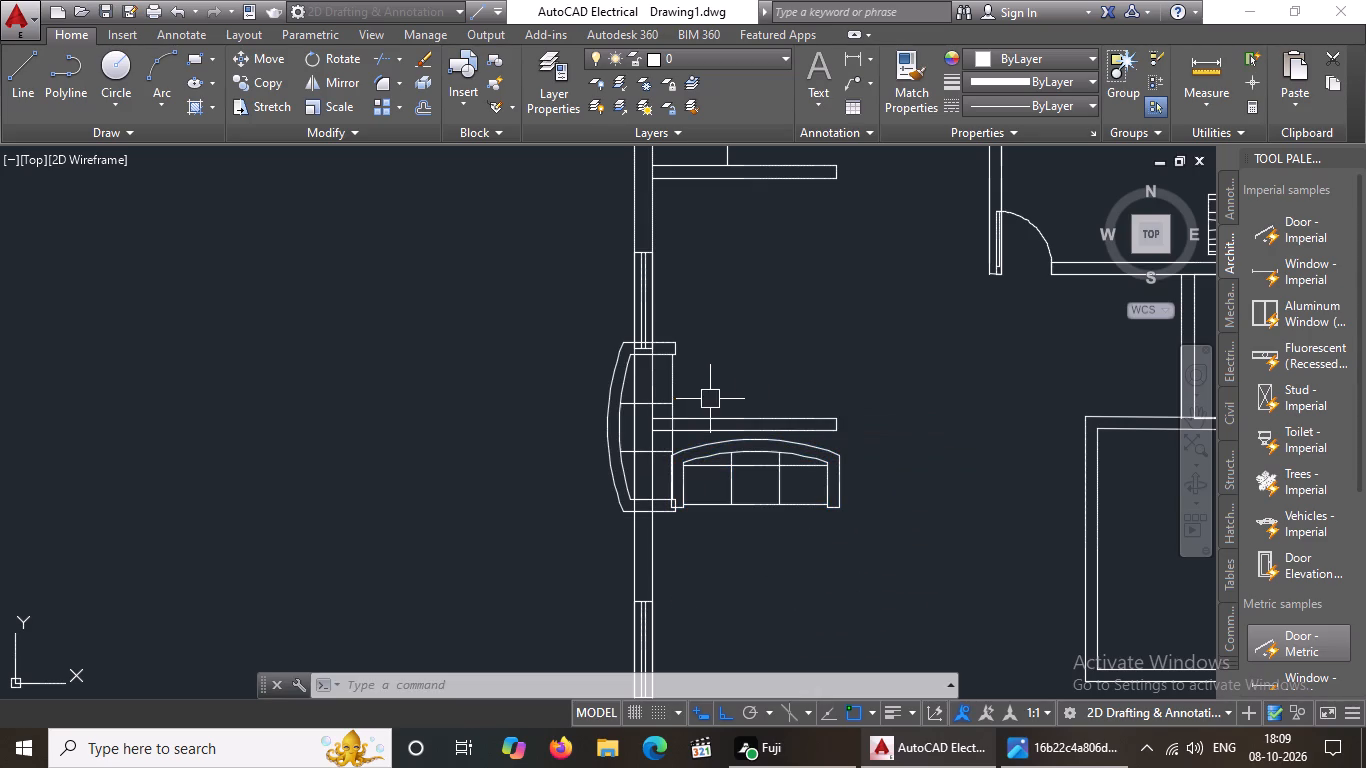
Move the rotated sofa copy, with Ortho off, to beside the west wall's window, just below the first sofa.
left_click(611, 394)
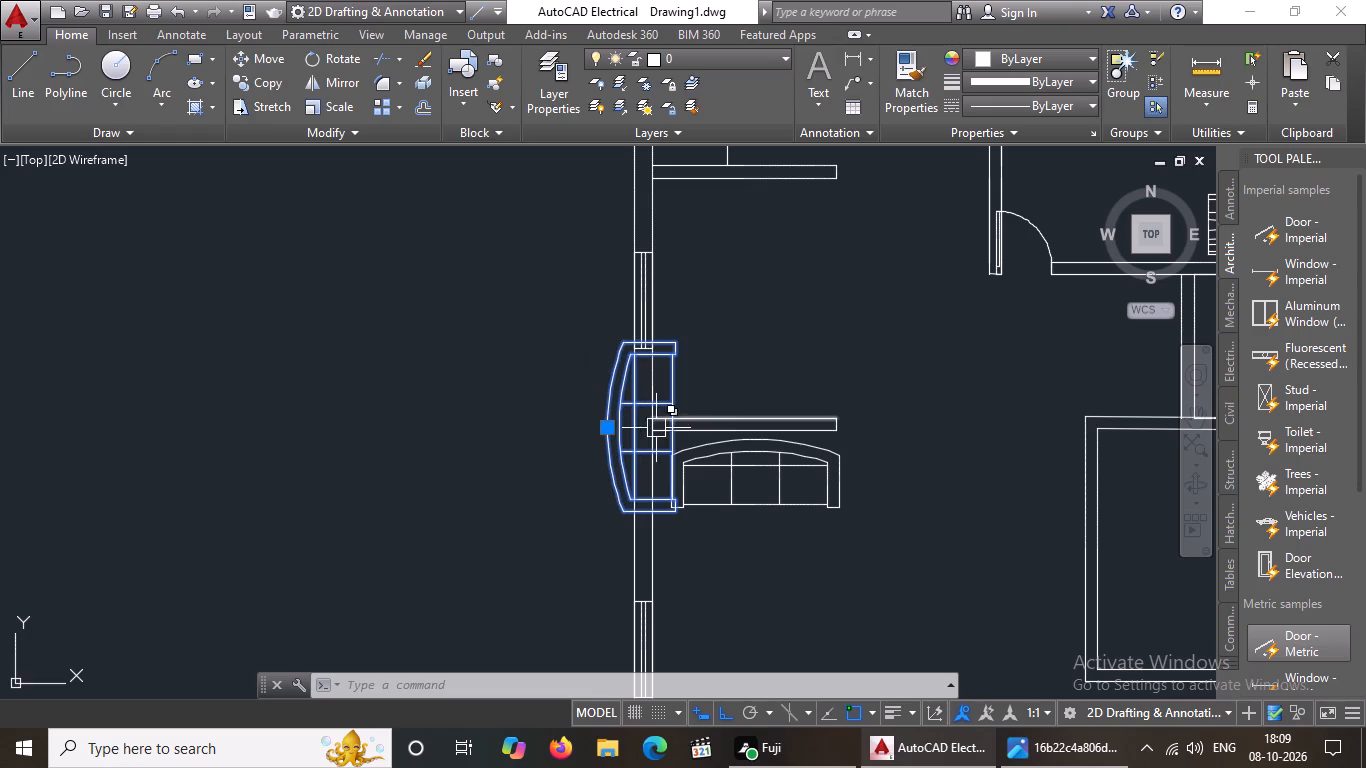
left_click(257, 55)
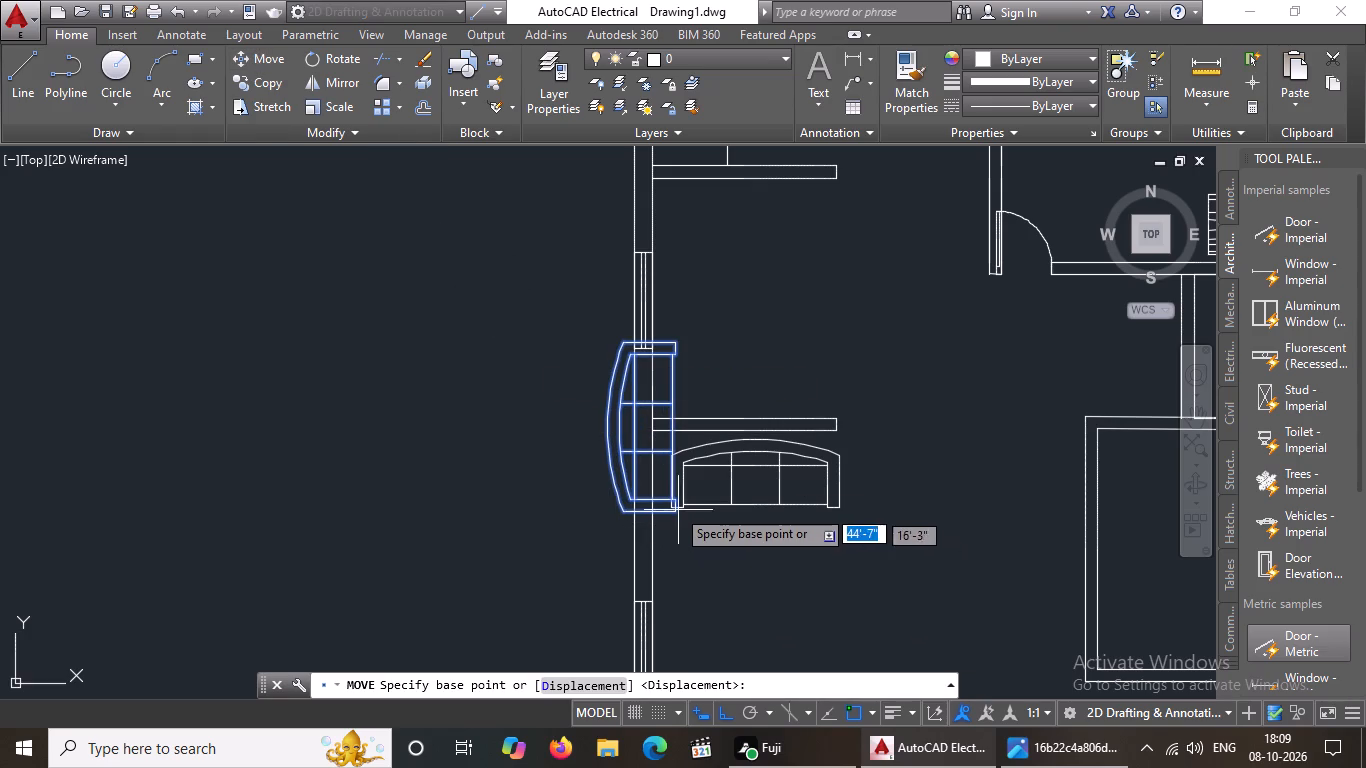
left_click(673, 508)
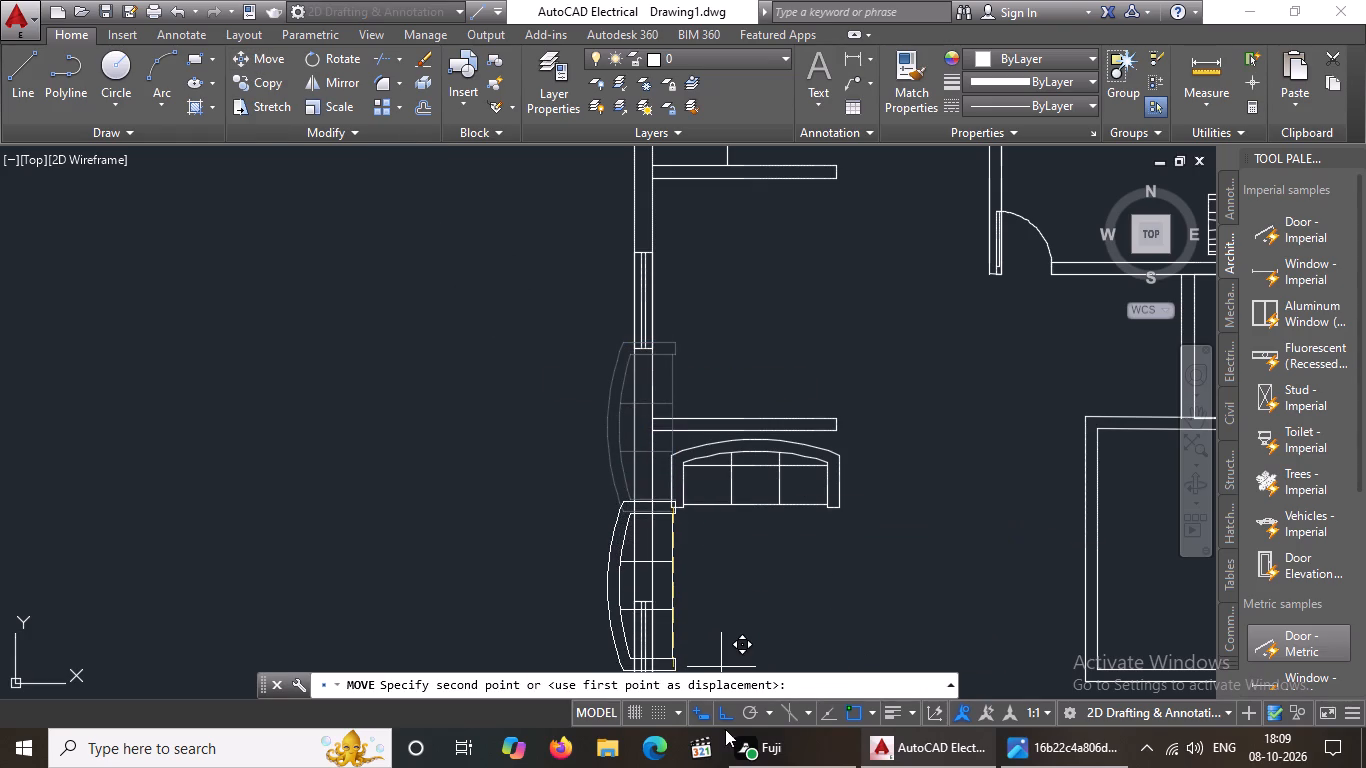
left_click(723, 709)
scroll(769, 635, "down", 2)
scroll(766, 654, "up", 4)
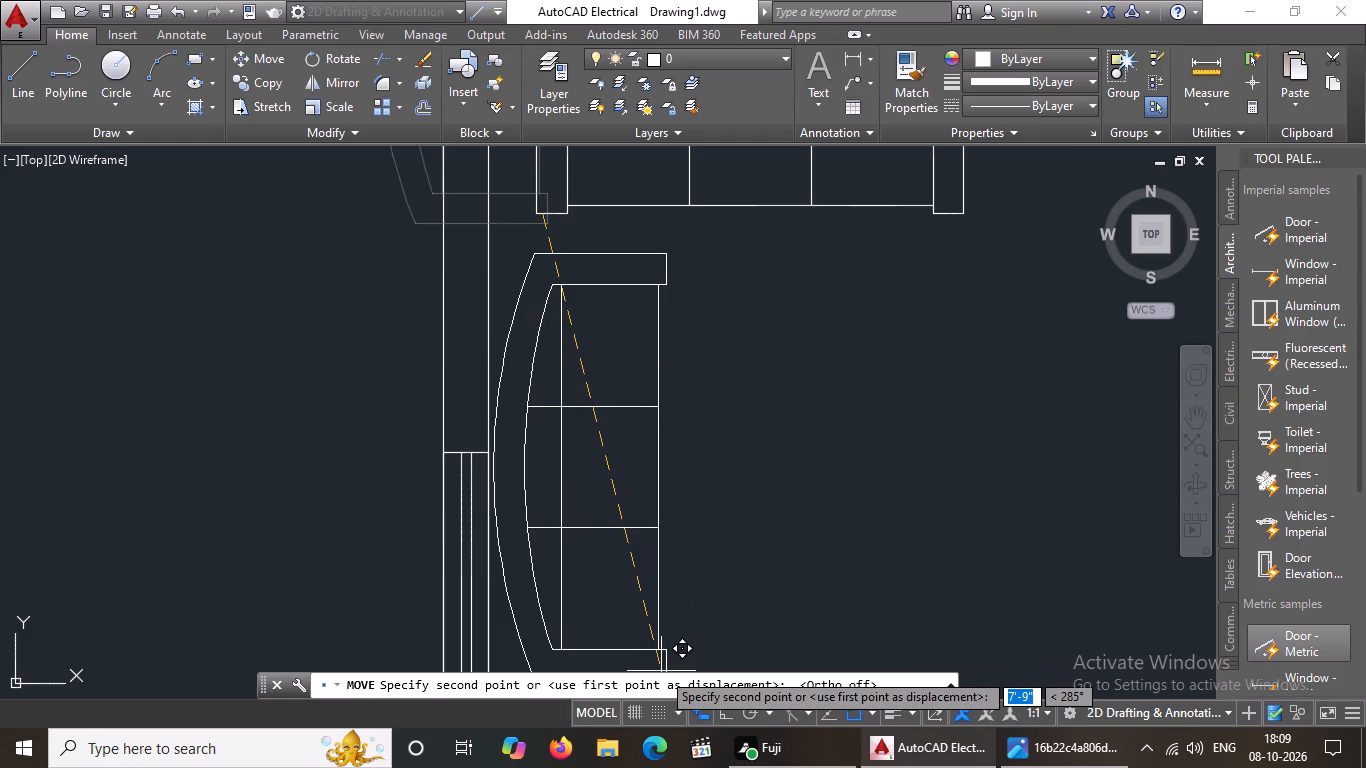
scroll(681, 642, "down", 3)
scroll(701, 669, "up", 3)
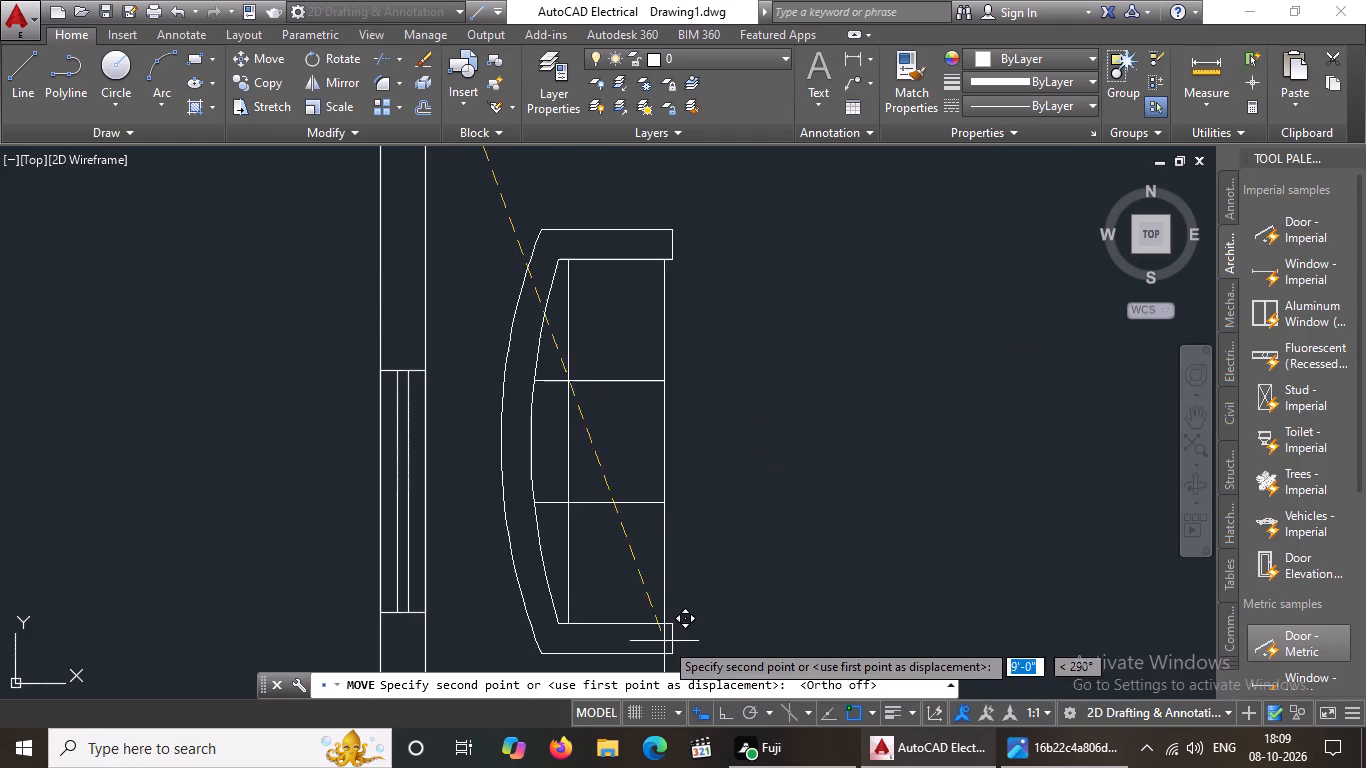
scroll(621, 616, "down", 2)
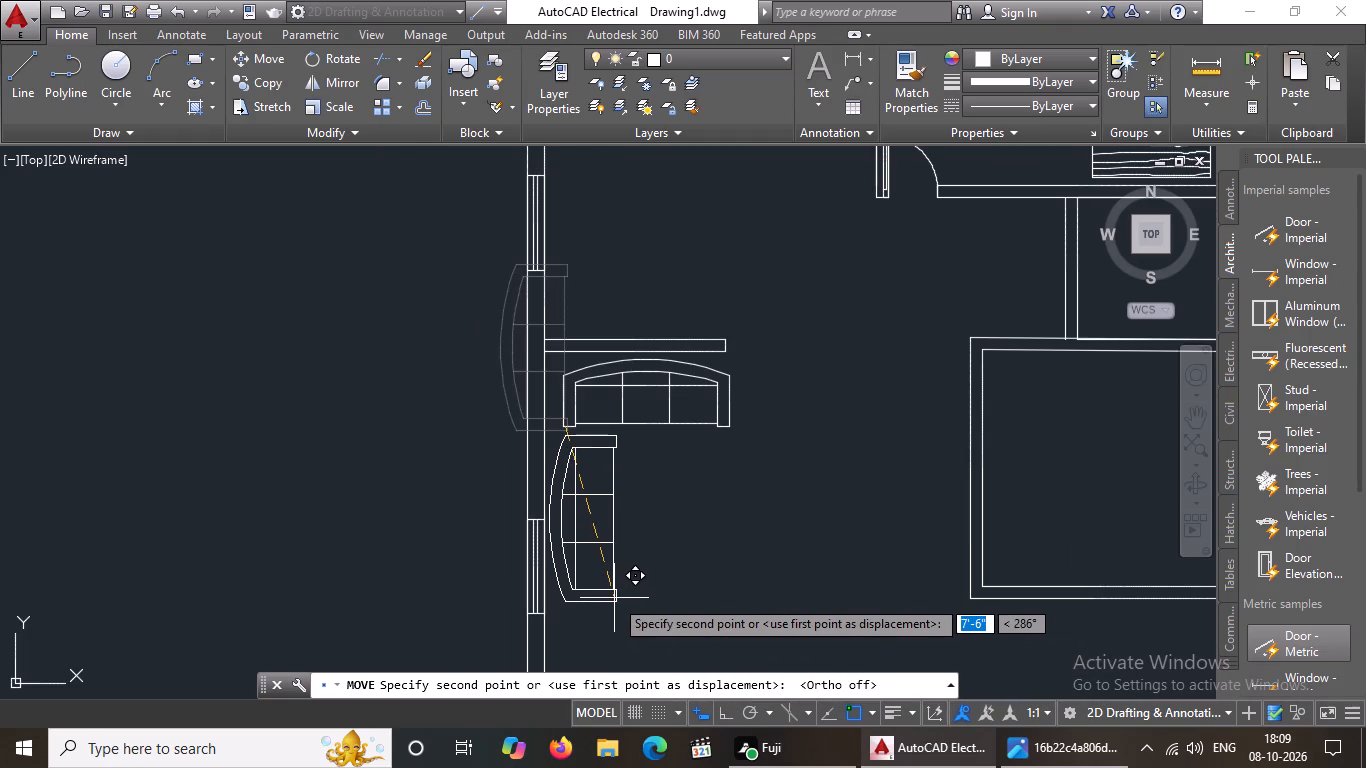
left_click(614, 598)
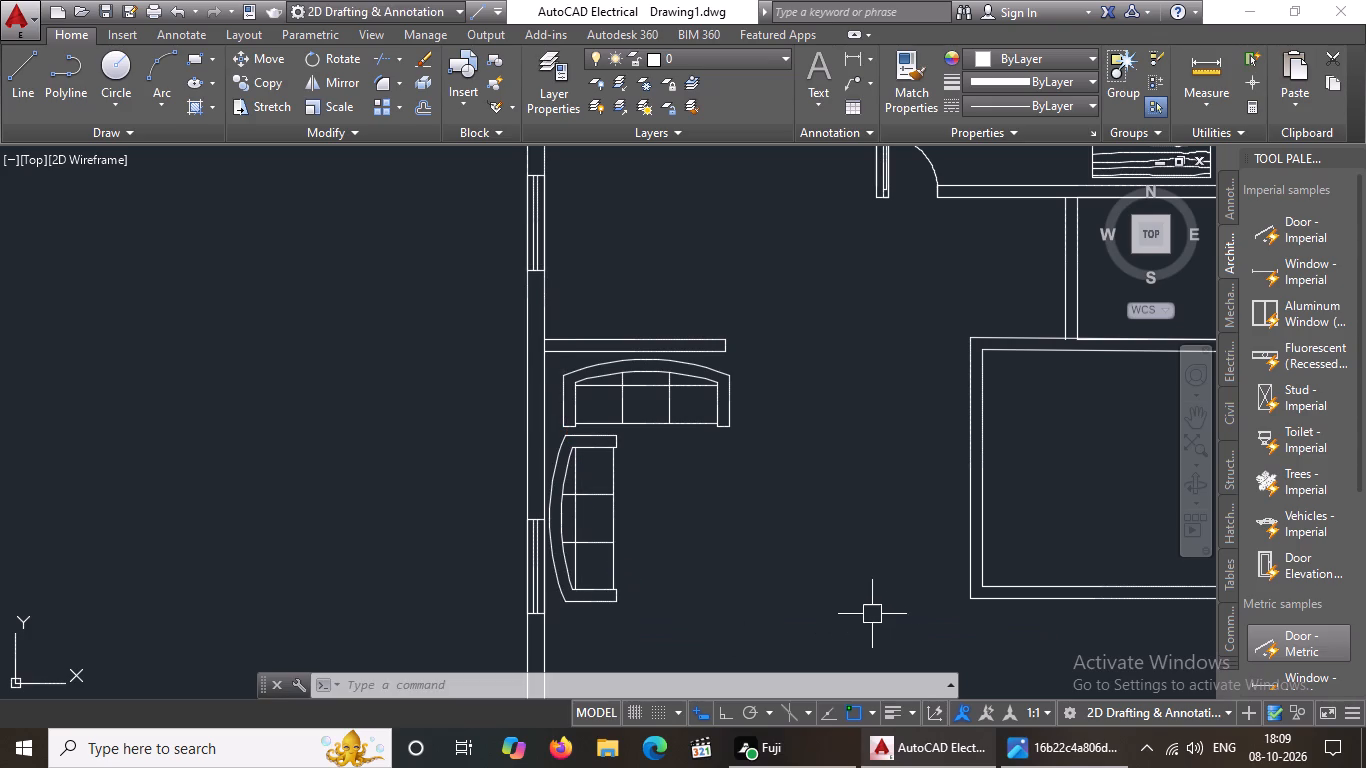
Insert the Dining Set - 36 x 72 in. block from DesignCenter between the two short west-side walls.
scroll(869, 606, "down", 3)
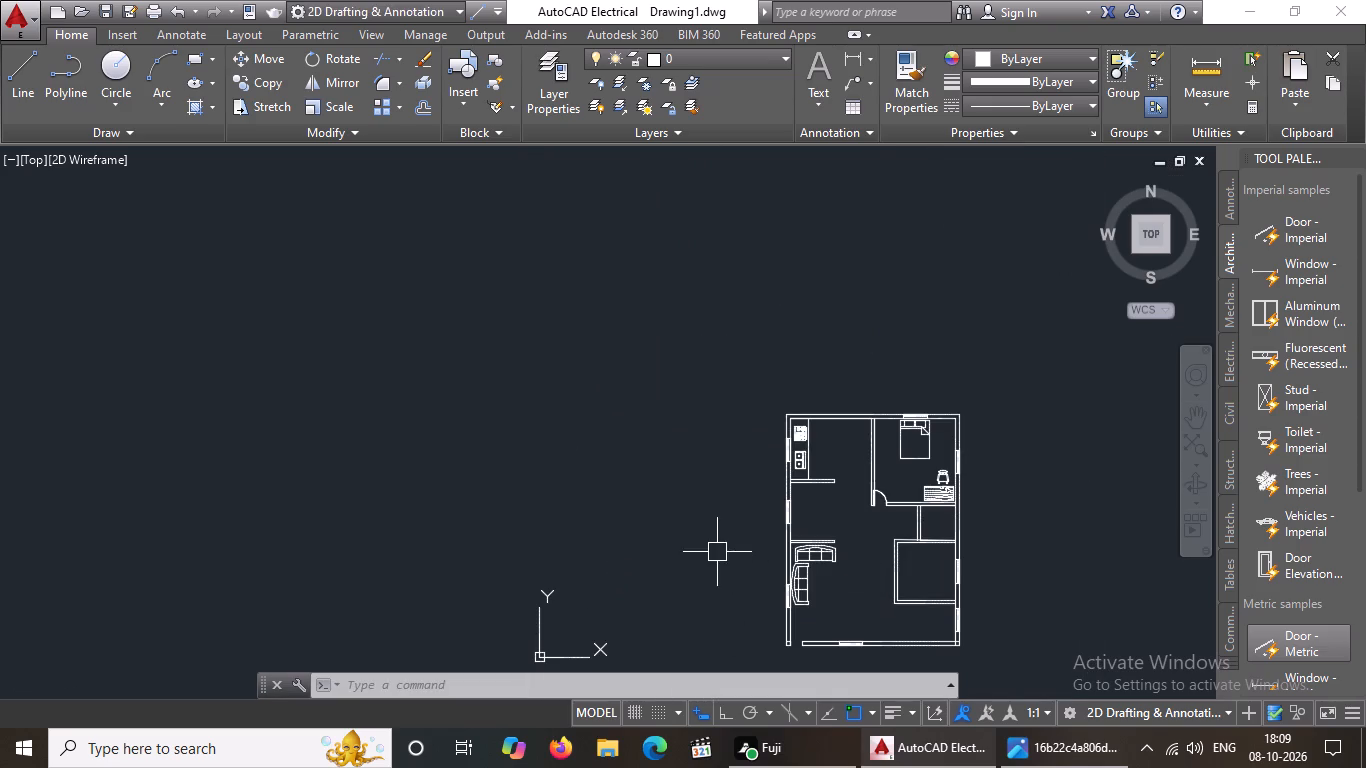
scroll(860, 620, "up", 2)
key("Escape")
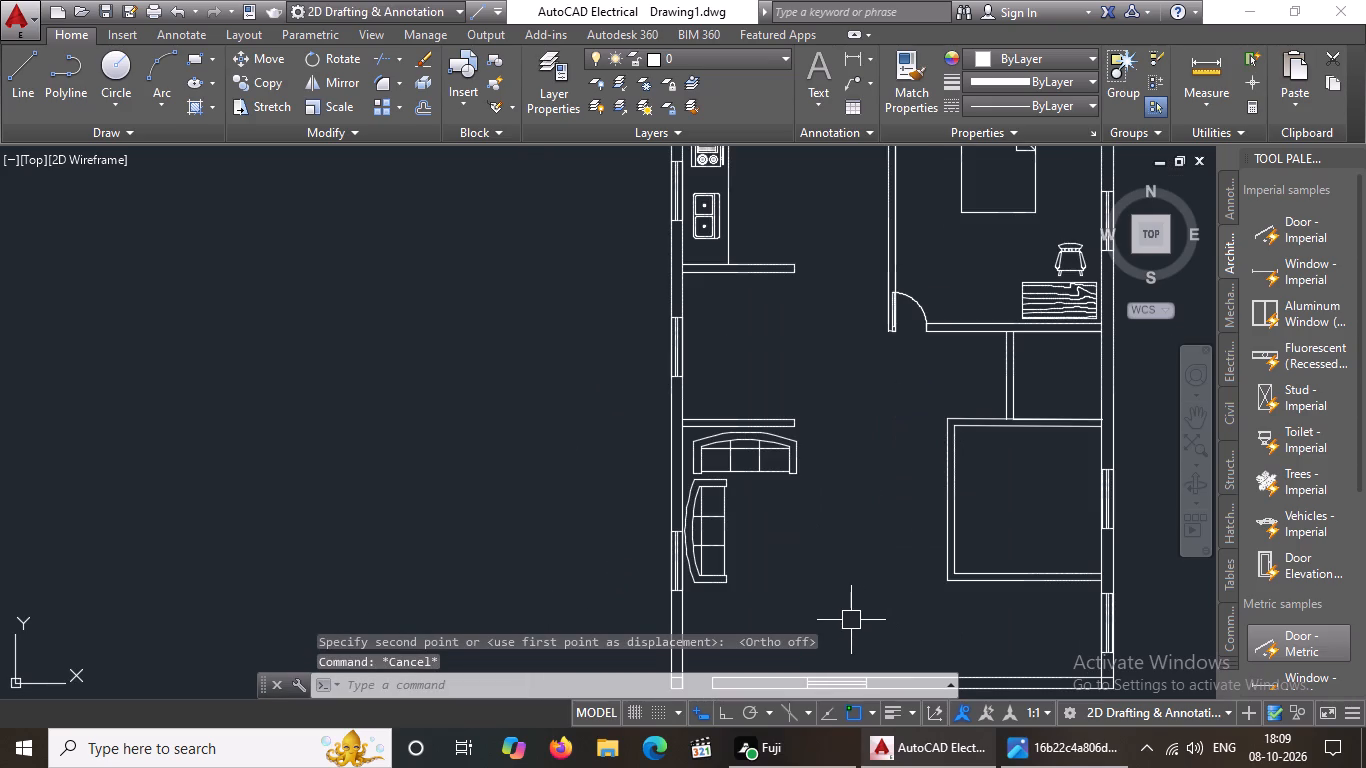
type("dc")
key("space")
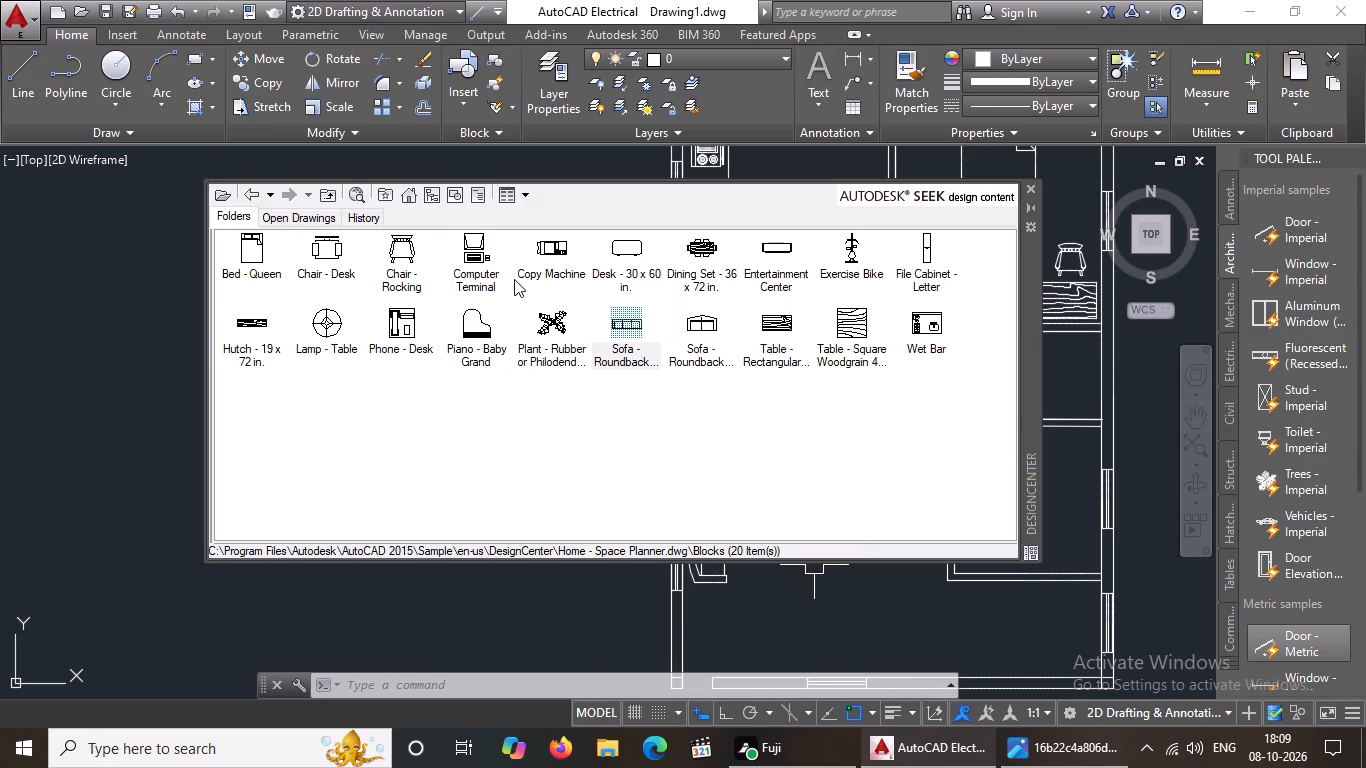
double_click(706, 251)
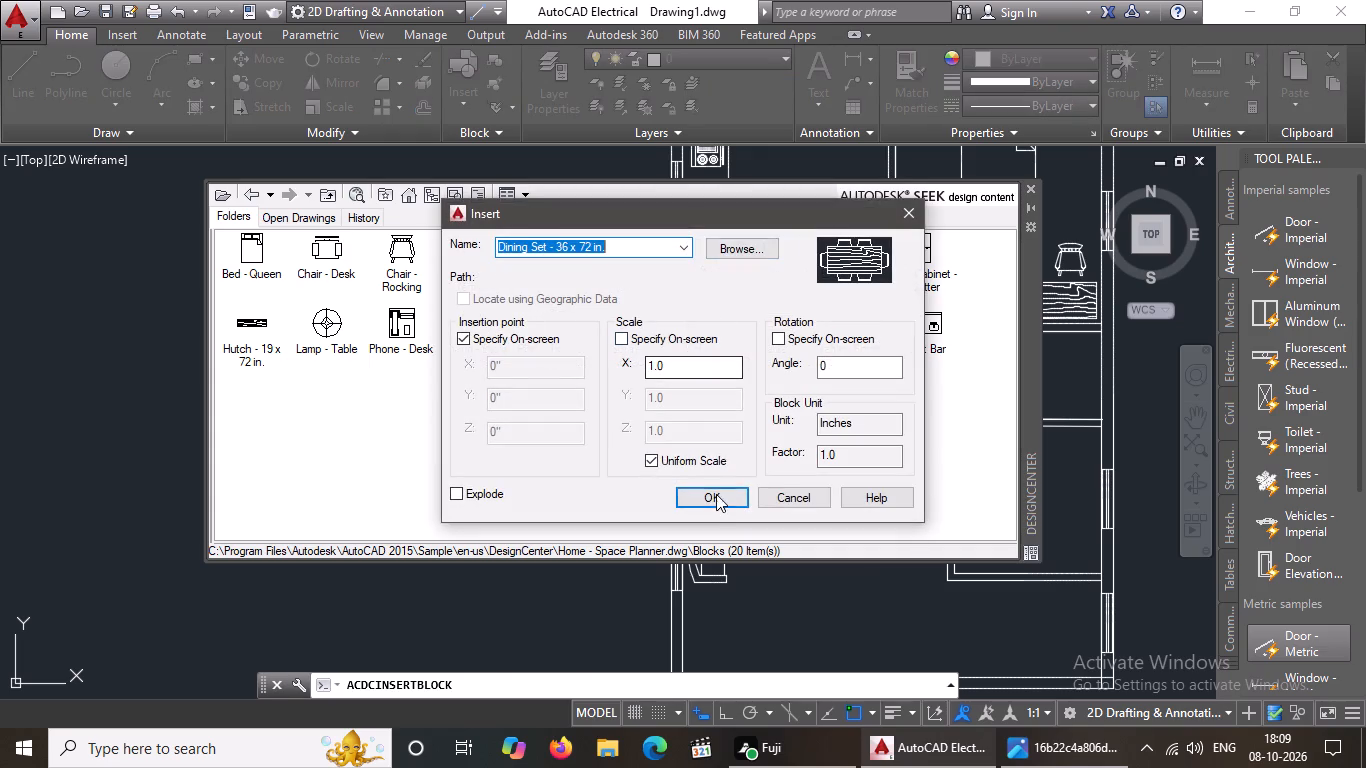
left_click(715, 495)
left_click(1029, 188)
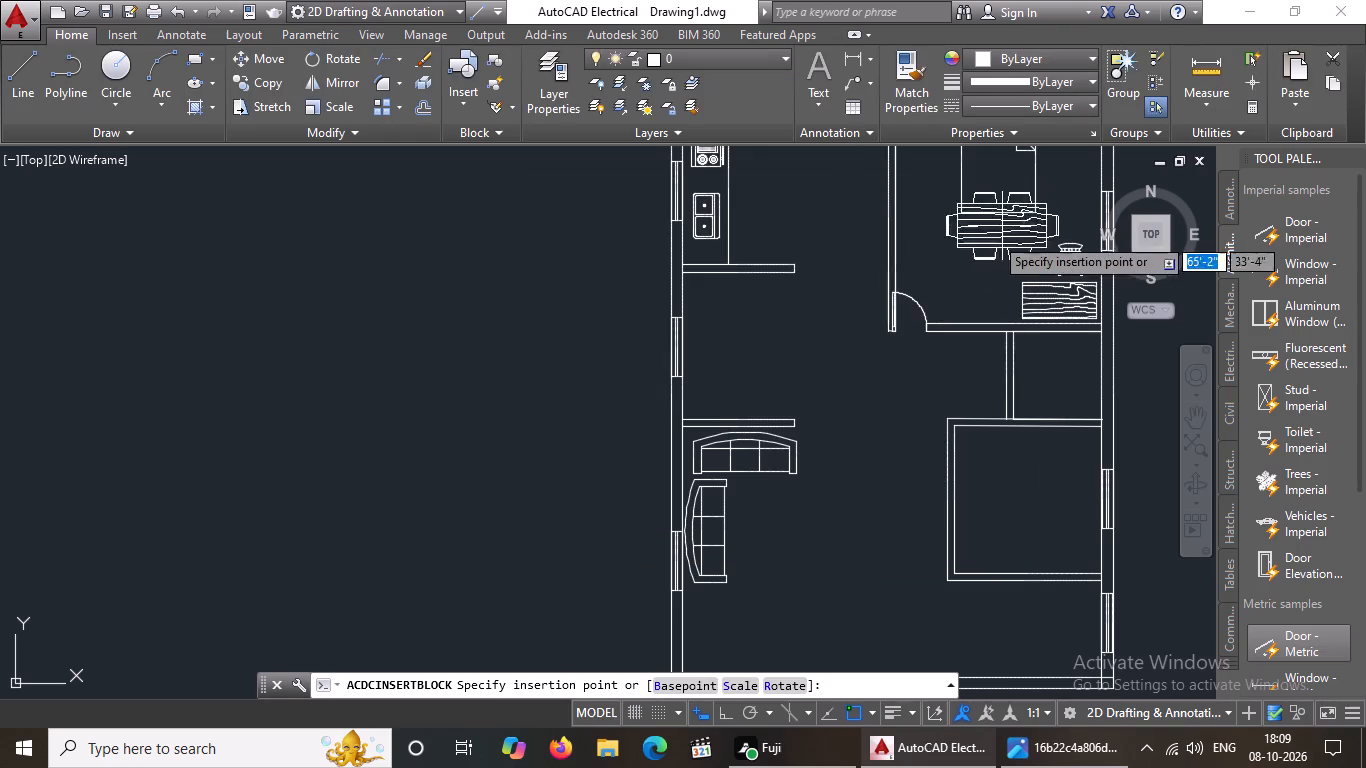
left_click(755, 345)
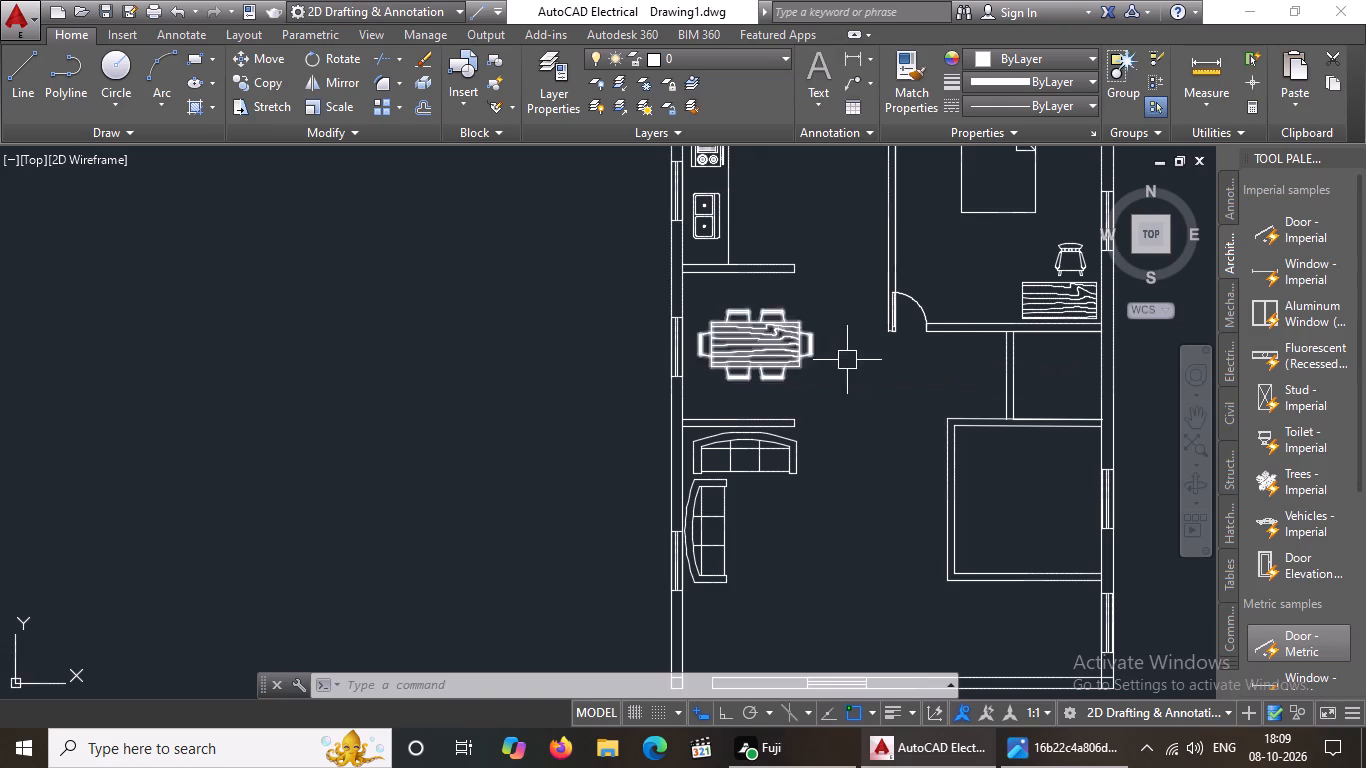
Insert the rectangular woodgrain table block from DesignCenter in front of the sofas, just east of the rotated sofa.
scroll(863, 527, "down", 1)
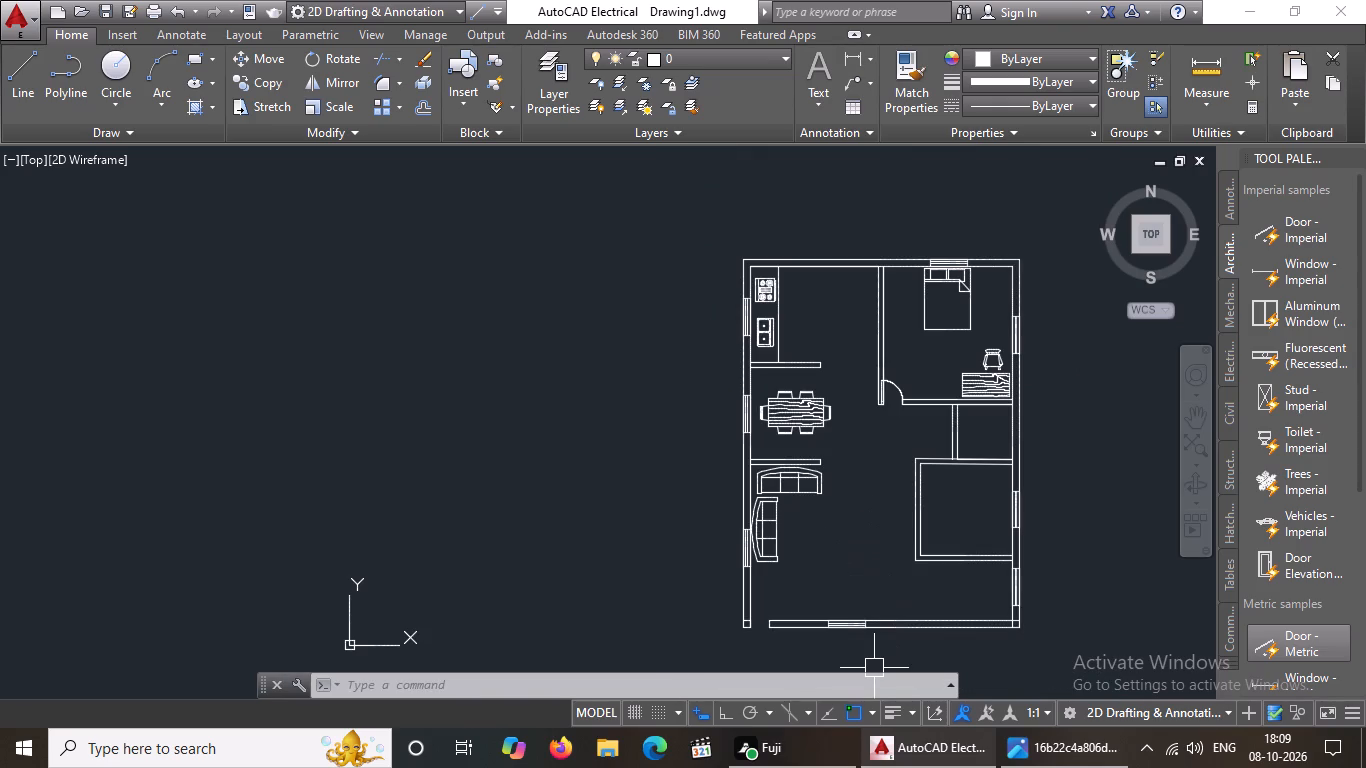
key("Escape")
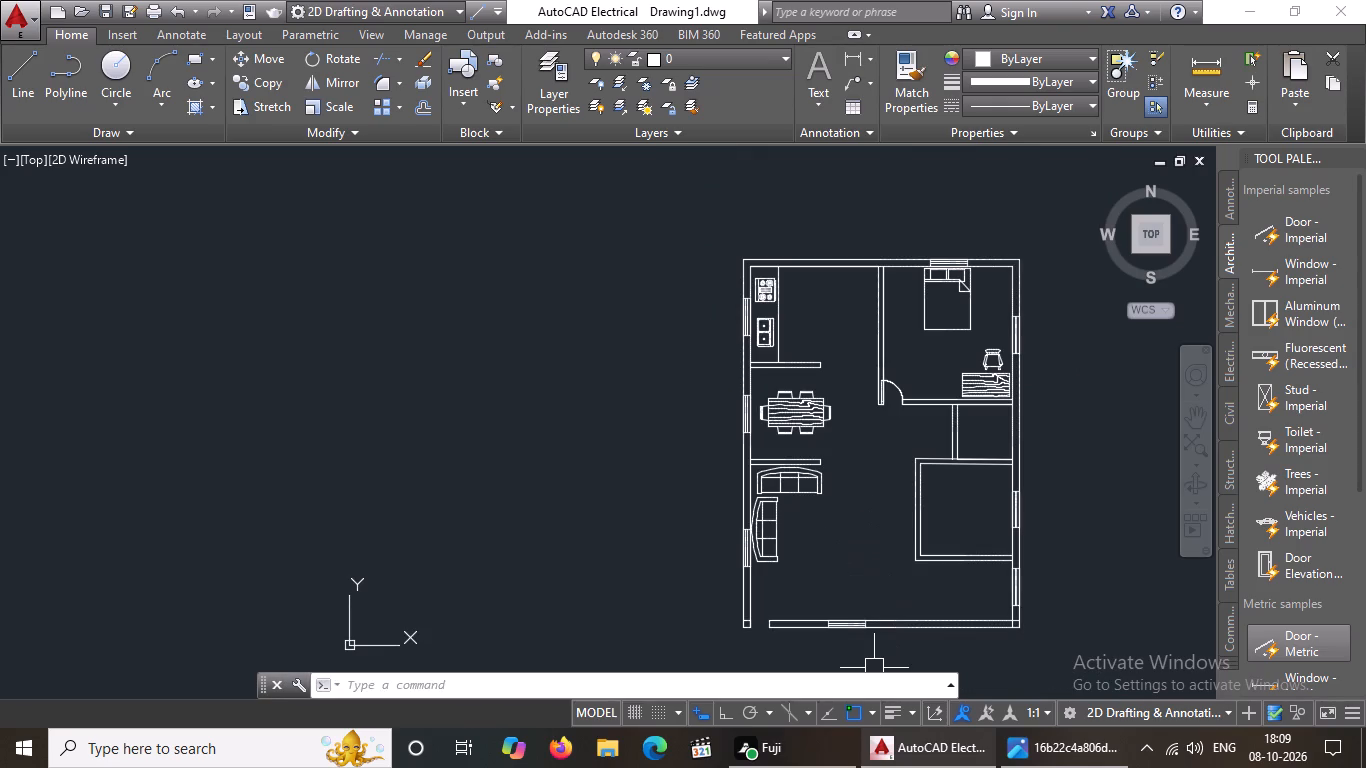
type("dc")
key("space")
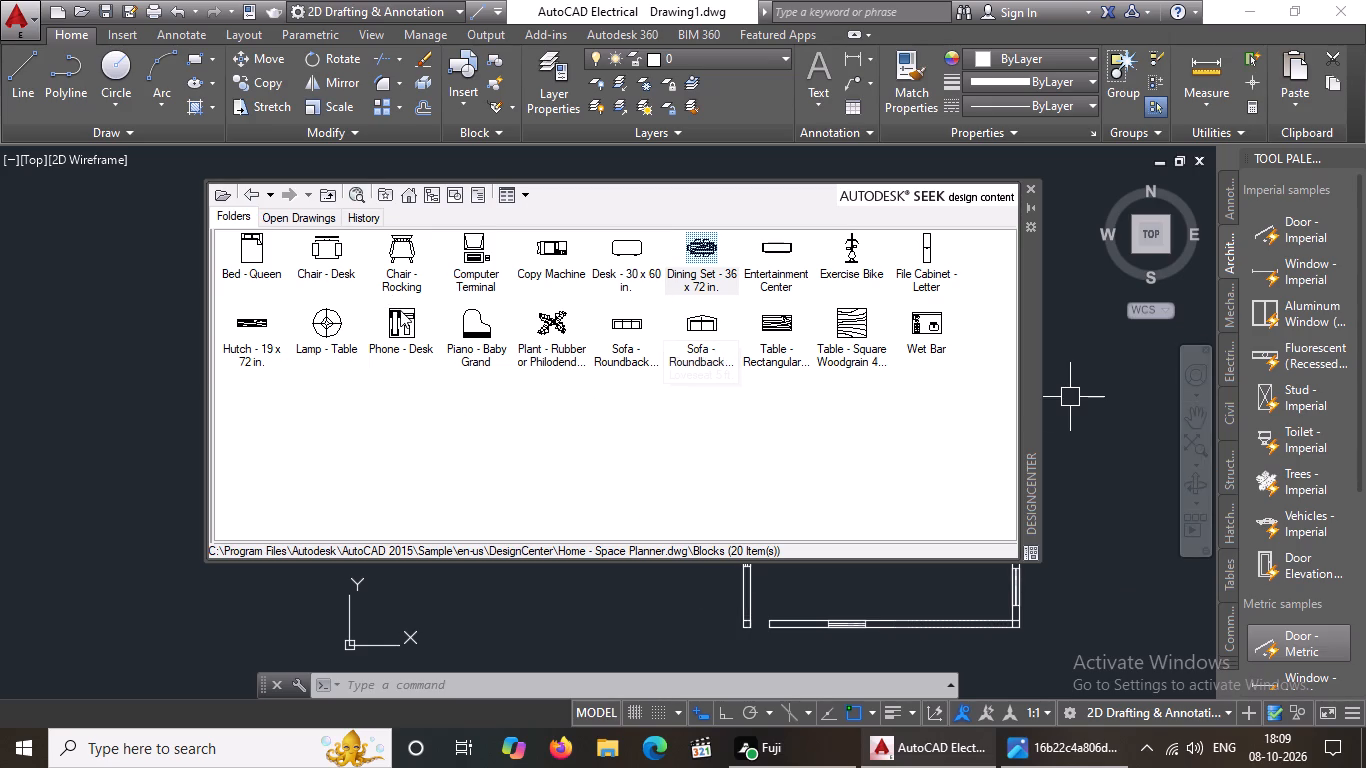
double_click(774, 332)
left_click(740, 502)
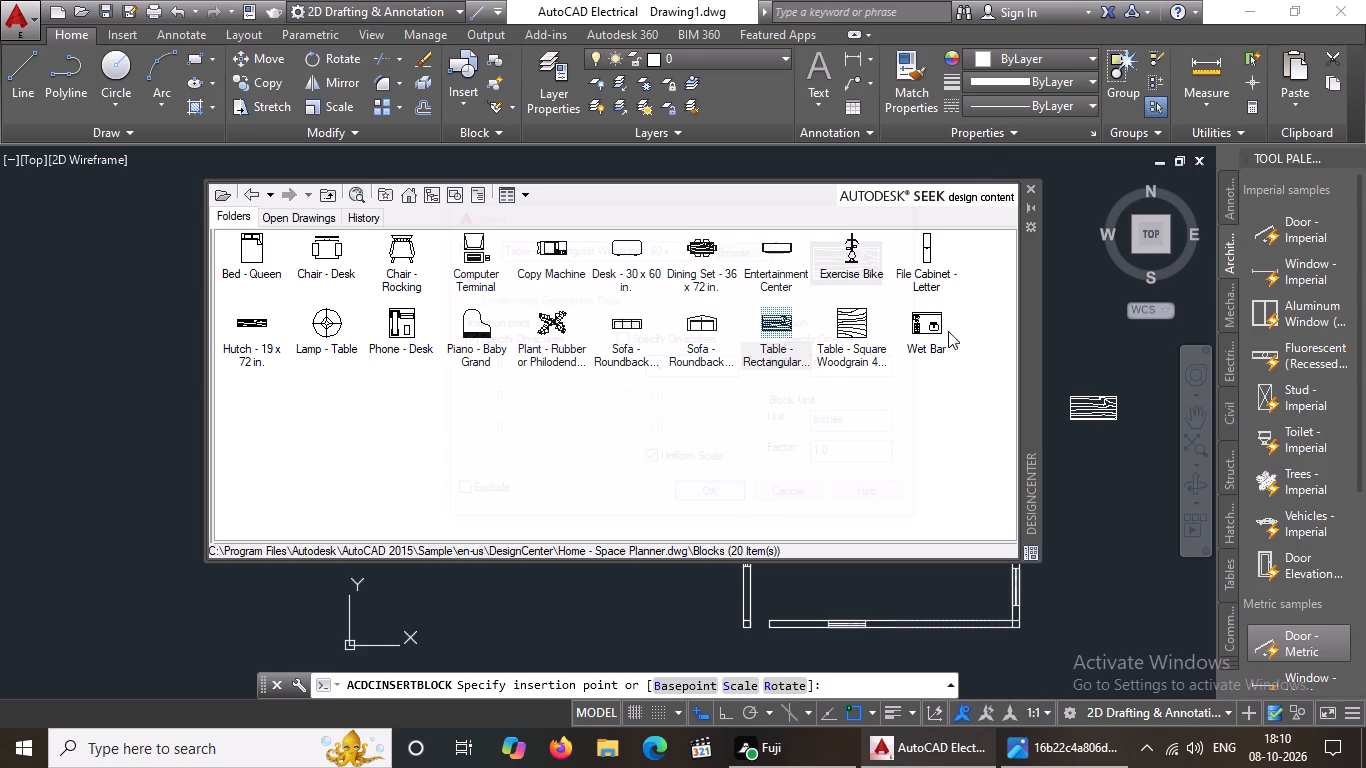
left_click(1025, 183)
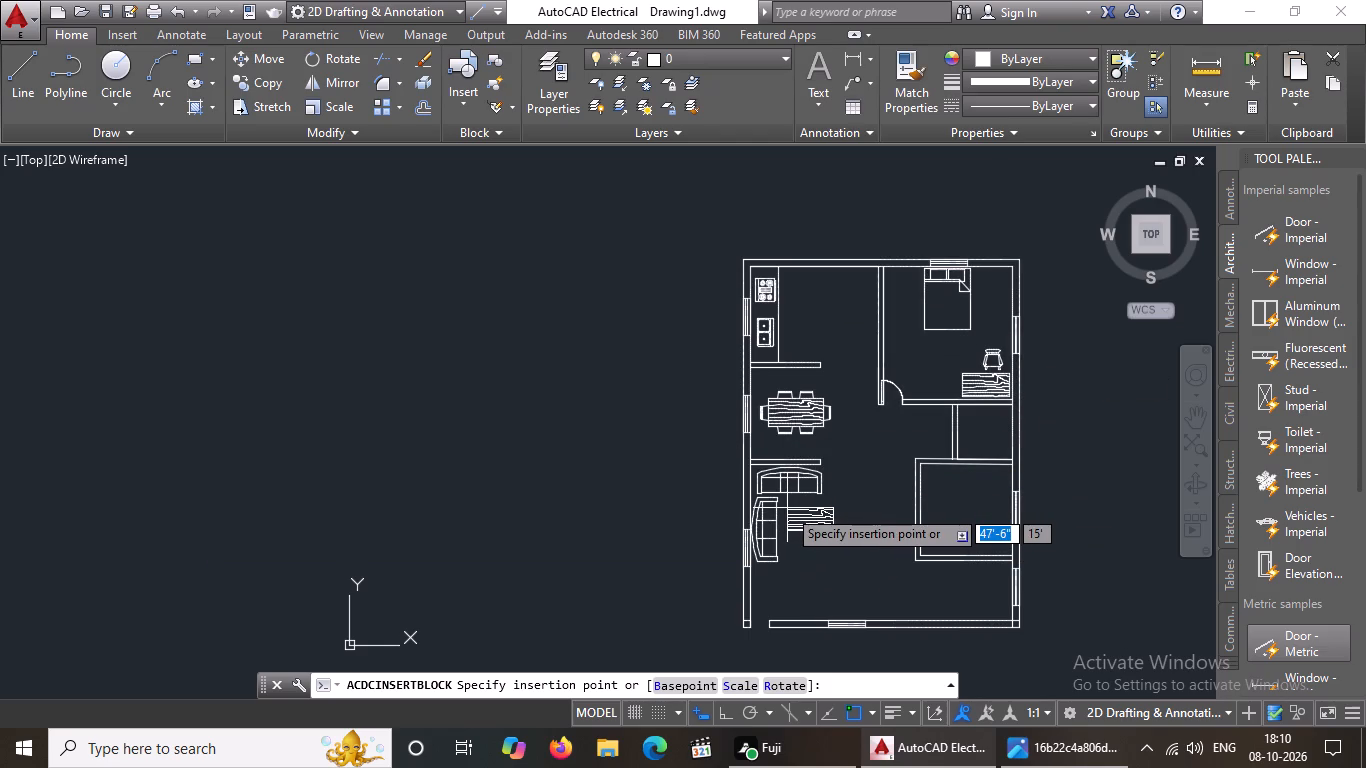
left_click(787, 510)
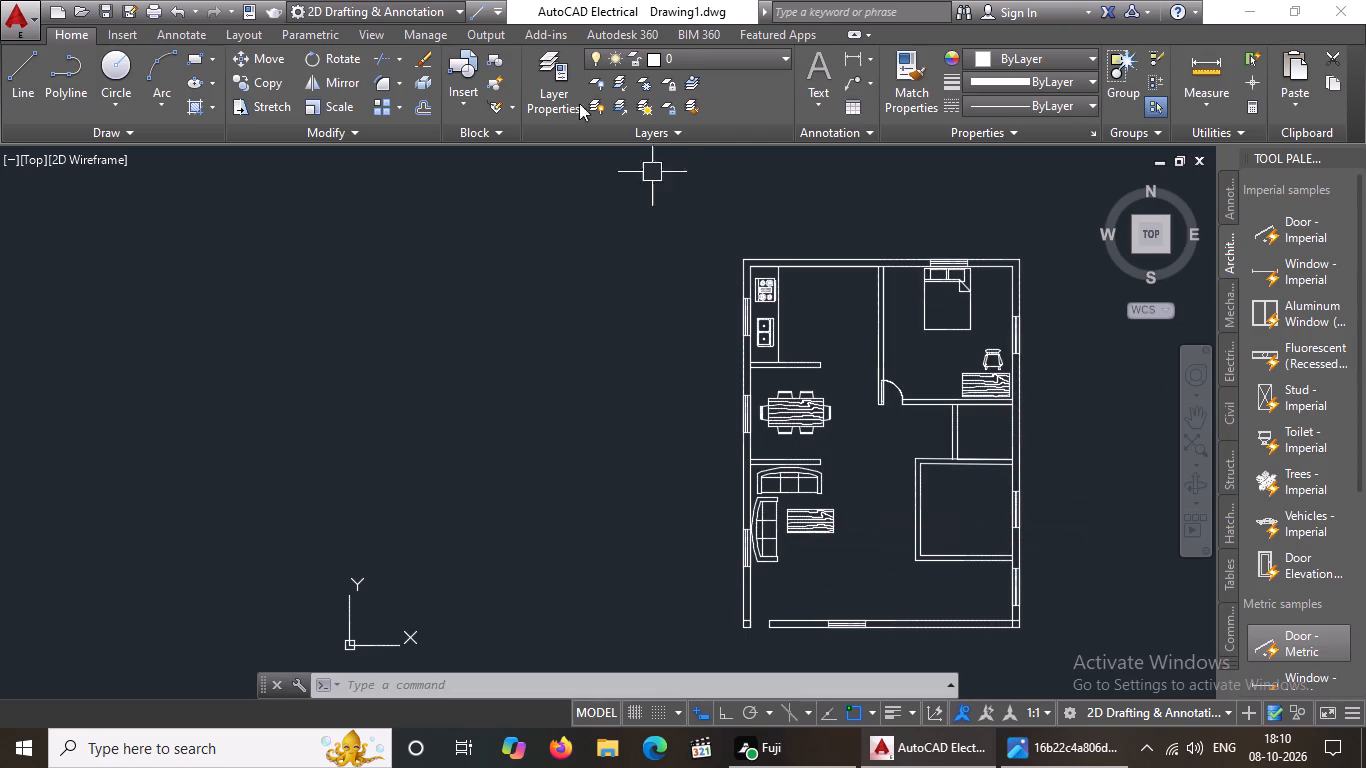
Rotate the rectangular woodgrain table in front of the sofas 270° about its southeast corner, with Ortho on.
left_click(336, 60)
left_click(802, 523)
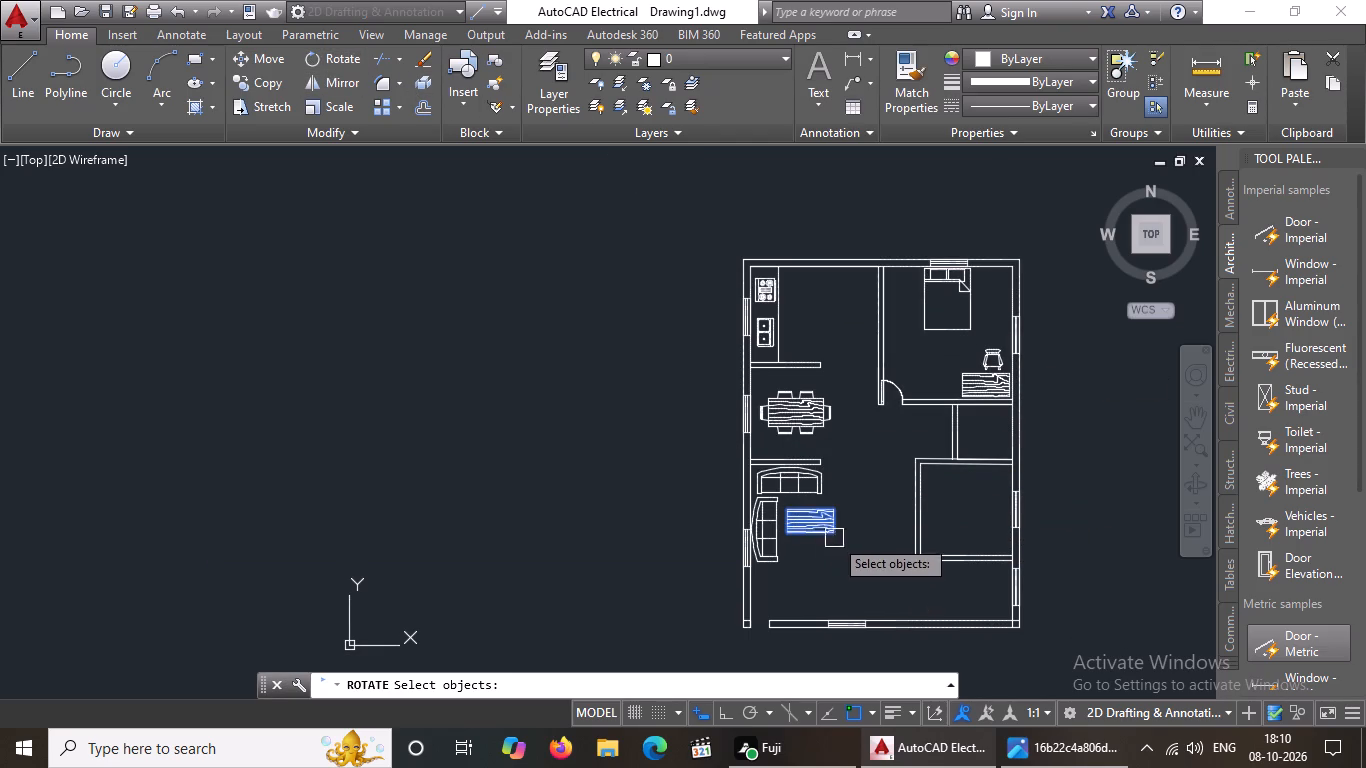
left_click(838, 539)
right_click(837, 529)
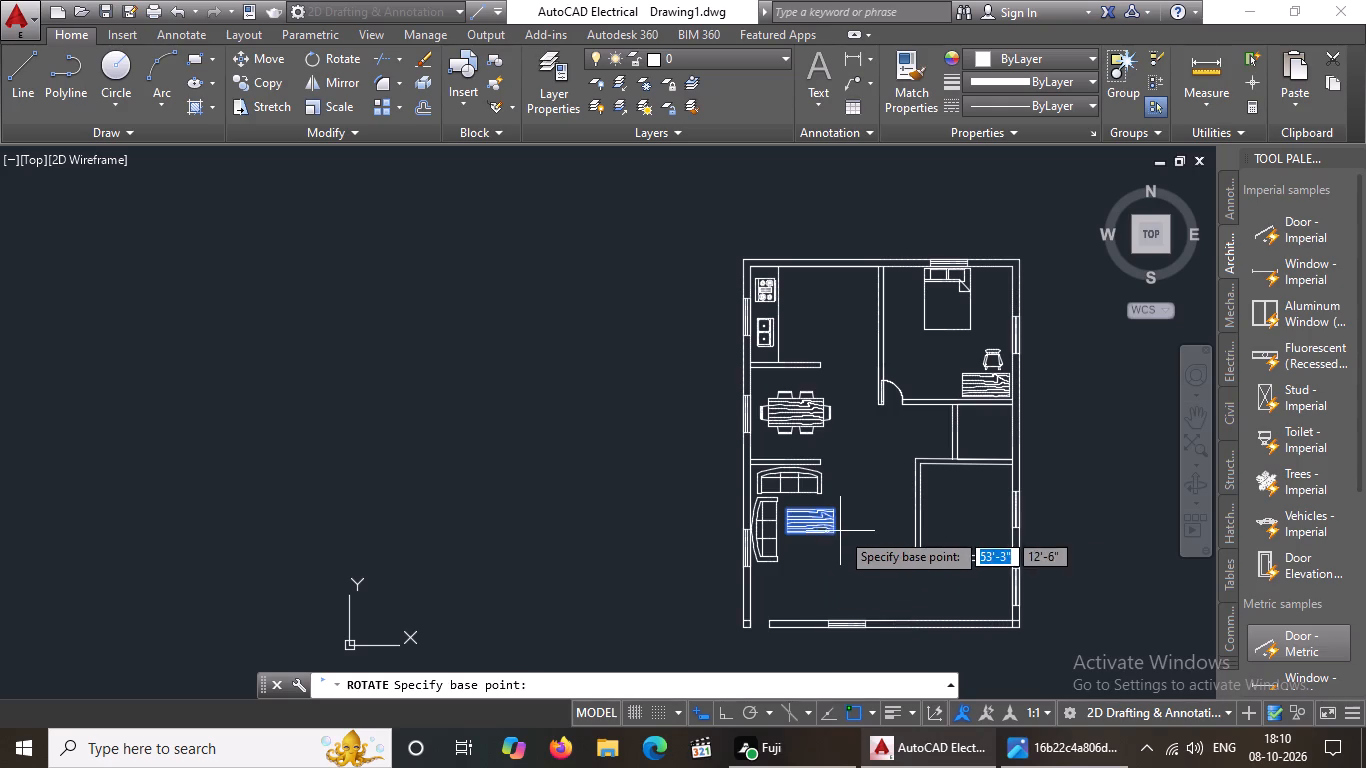
left_click(829, 533)
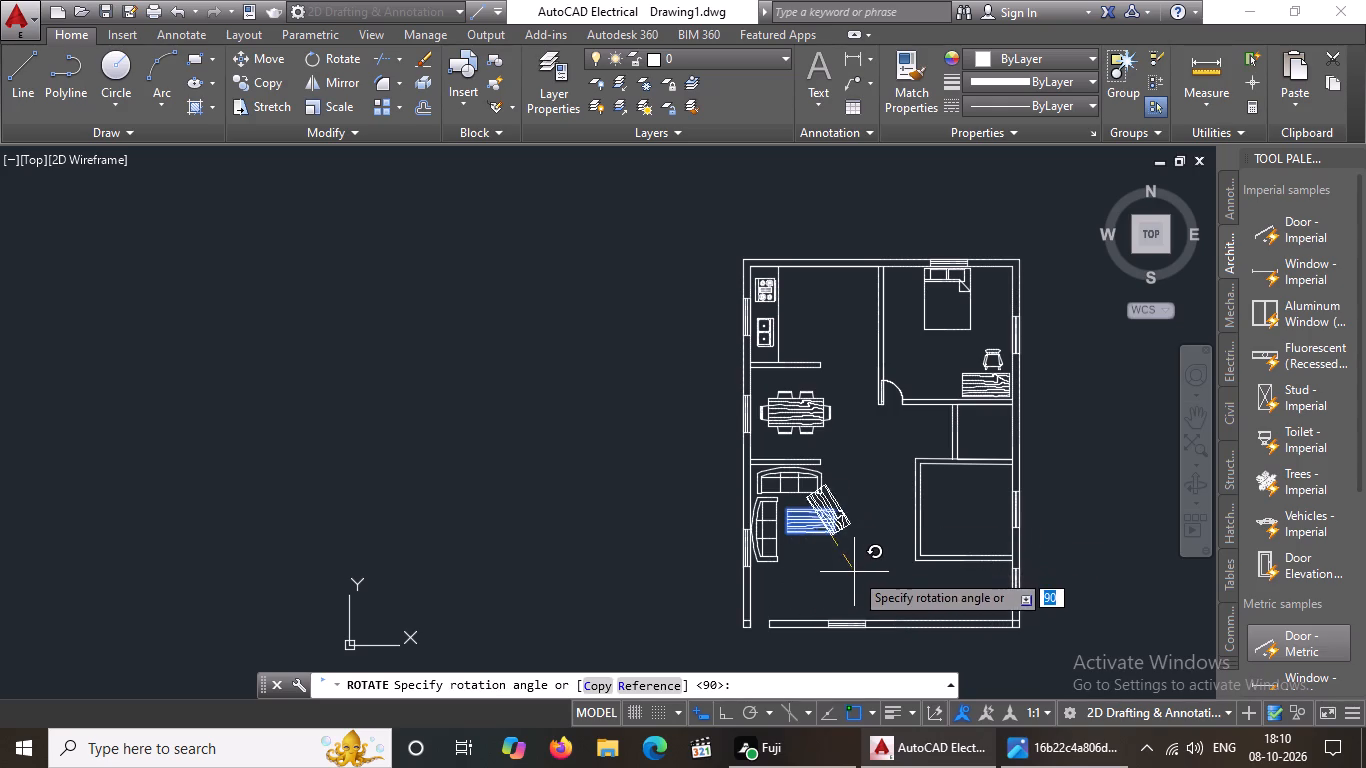
left_click(728, 710)
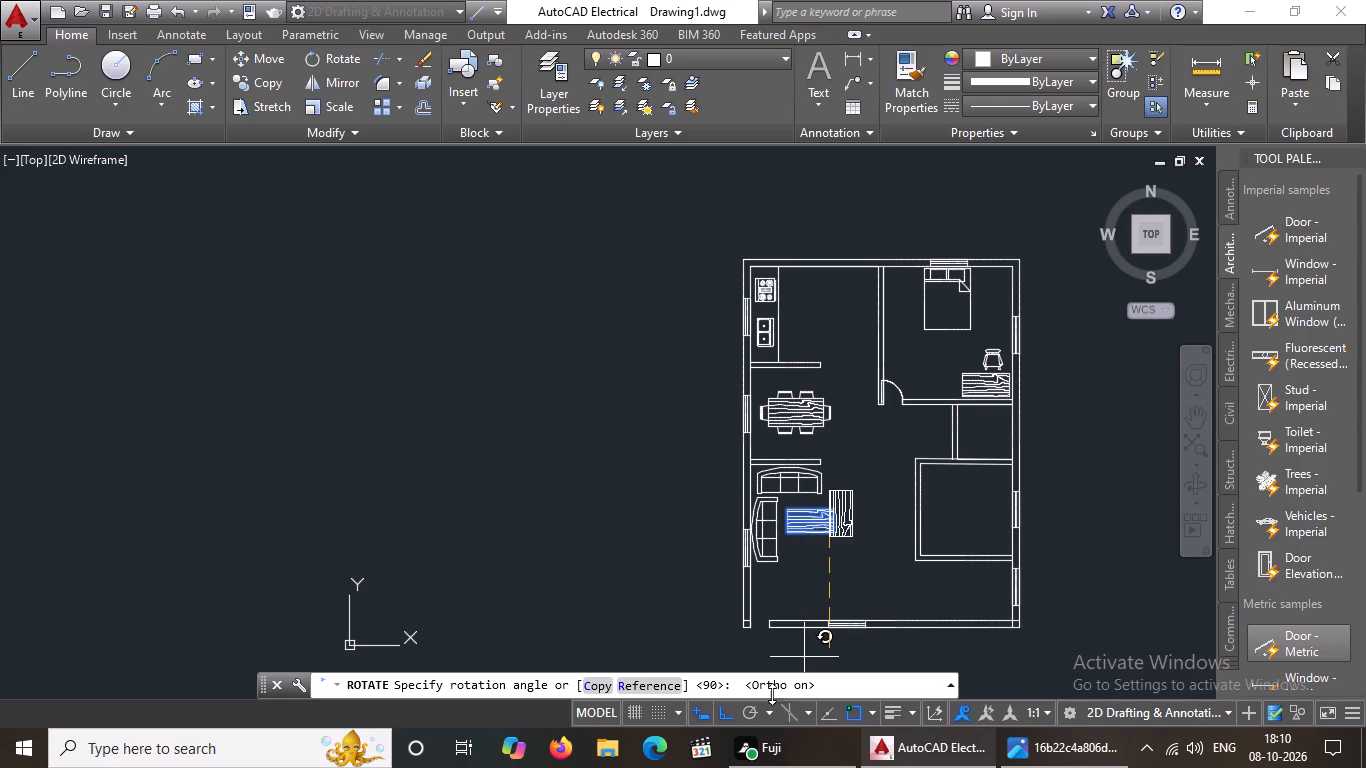
left_click(806, 676)
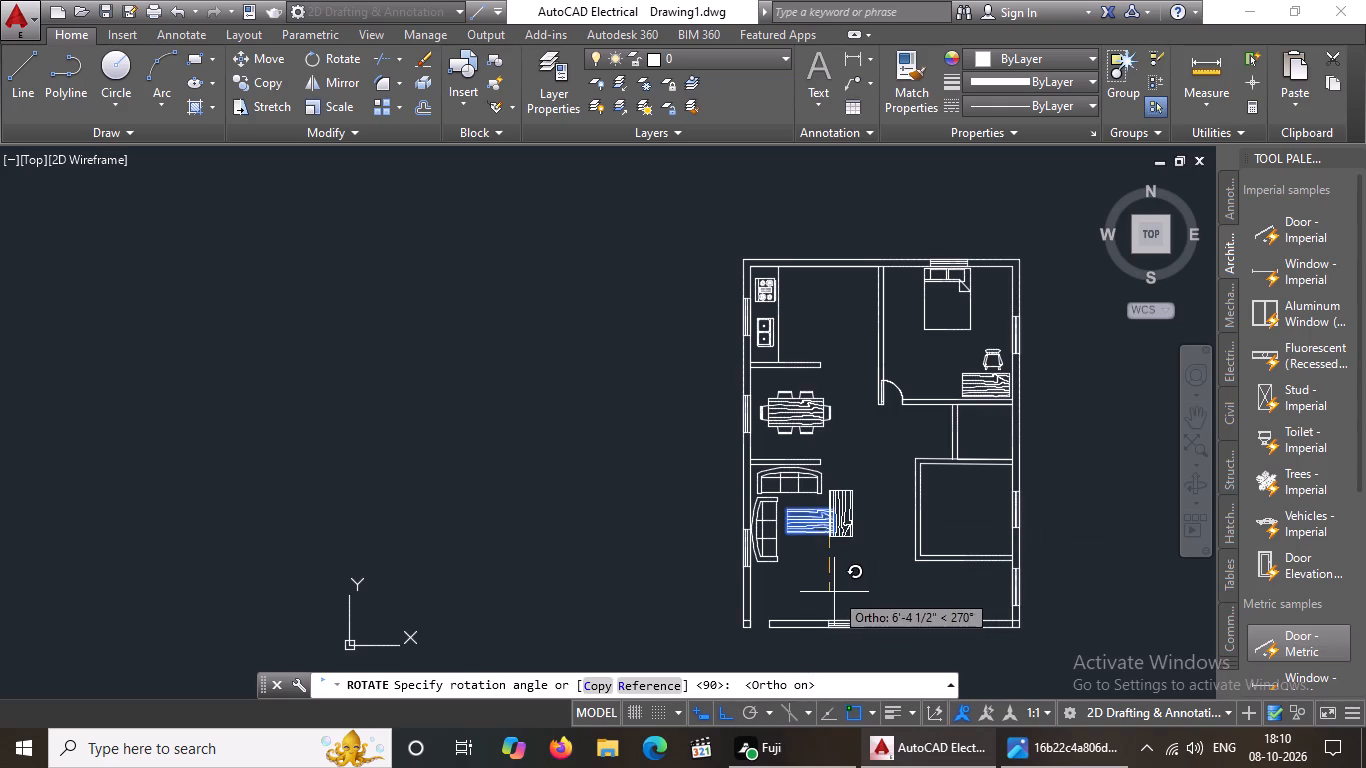
left_click(834, 592)
Move the rotated woodgrain table, with Ortho off, to just east of the vertical sofa and below the horizontal one.
left_click(848, 504)
left_click(264, 64)
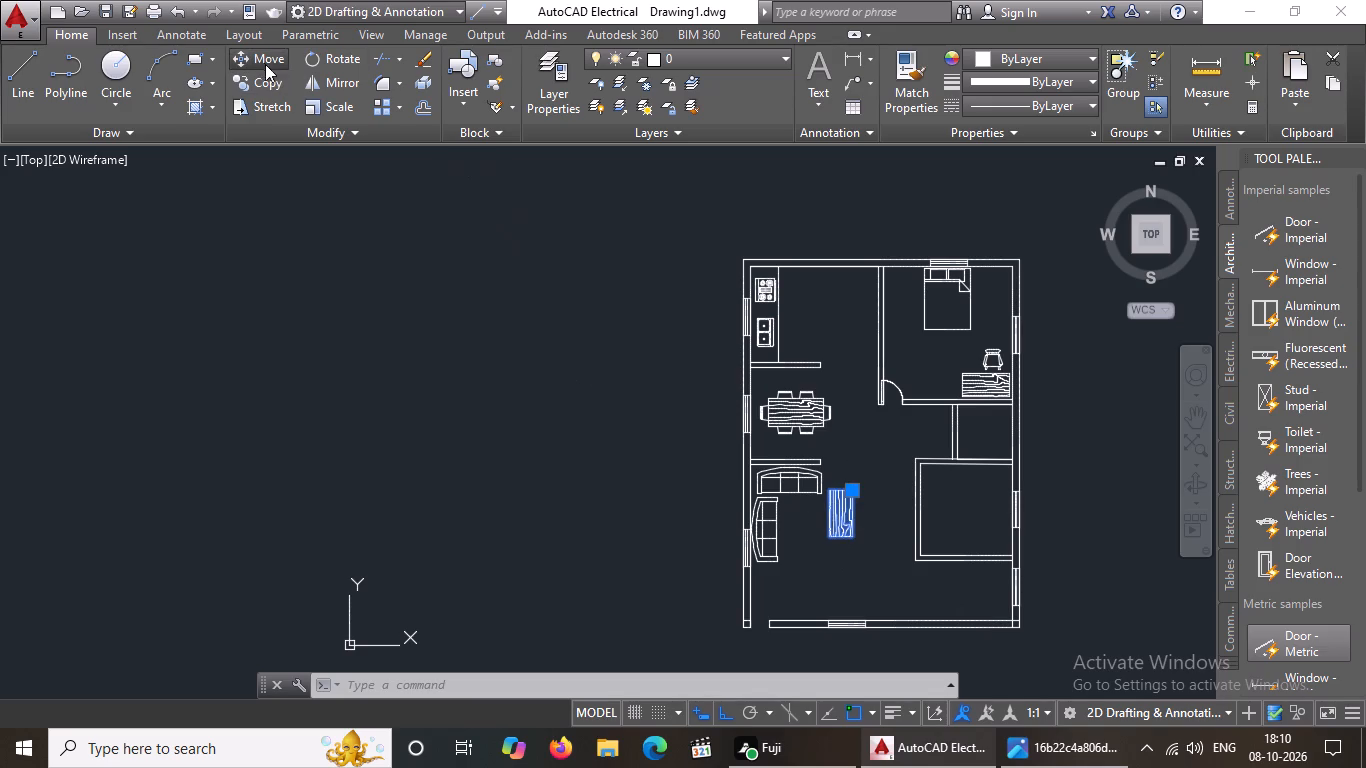
left_click(833, 516)
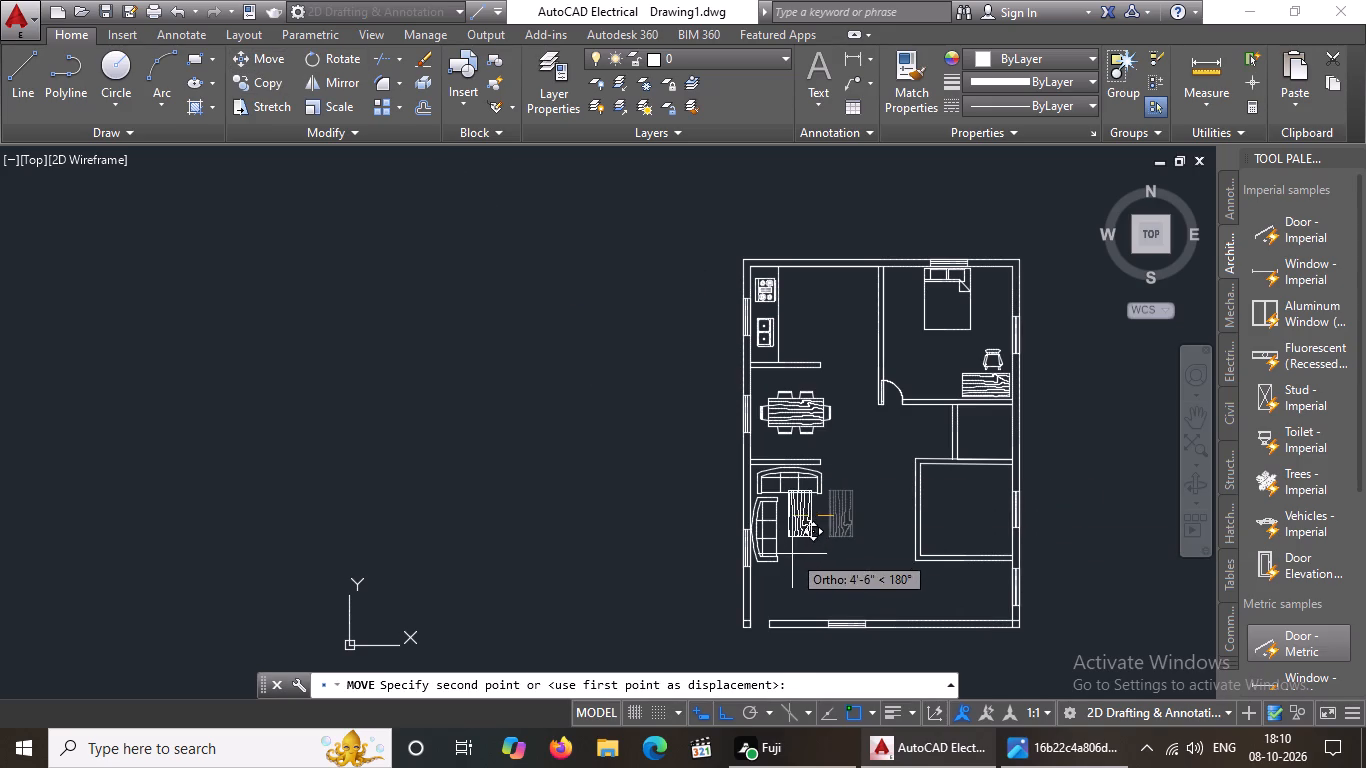
left_click(718, 711)
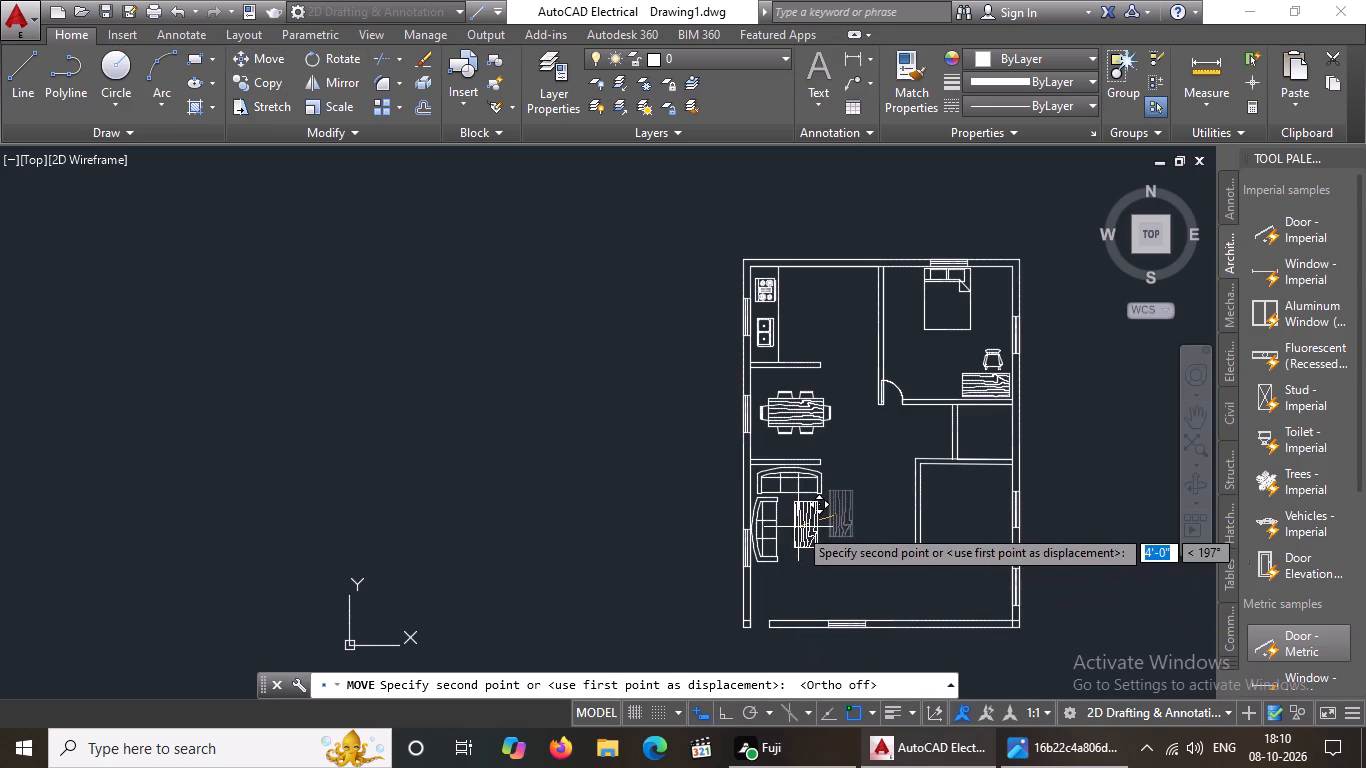
left_click(796, 535)
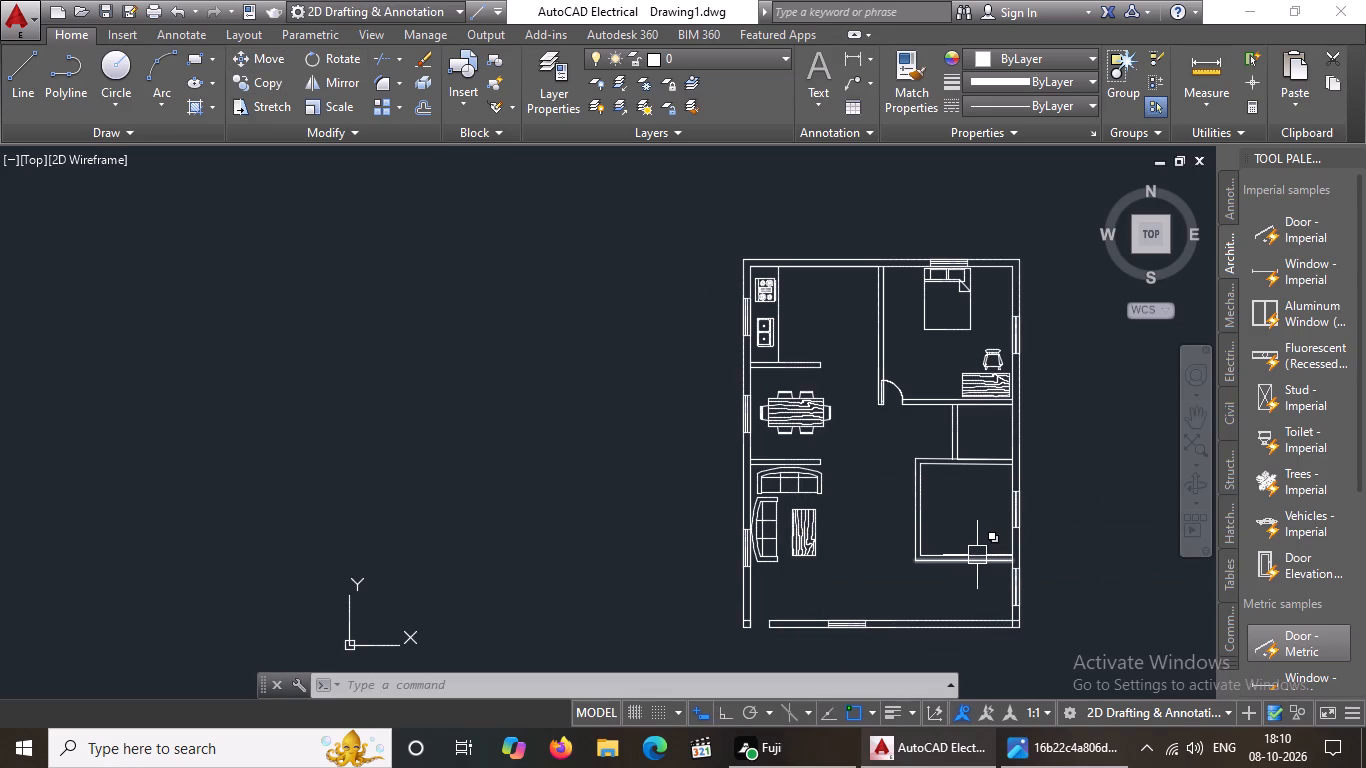
key("Escape")
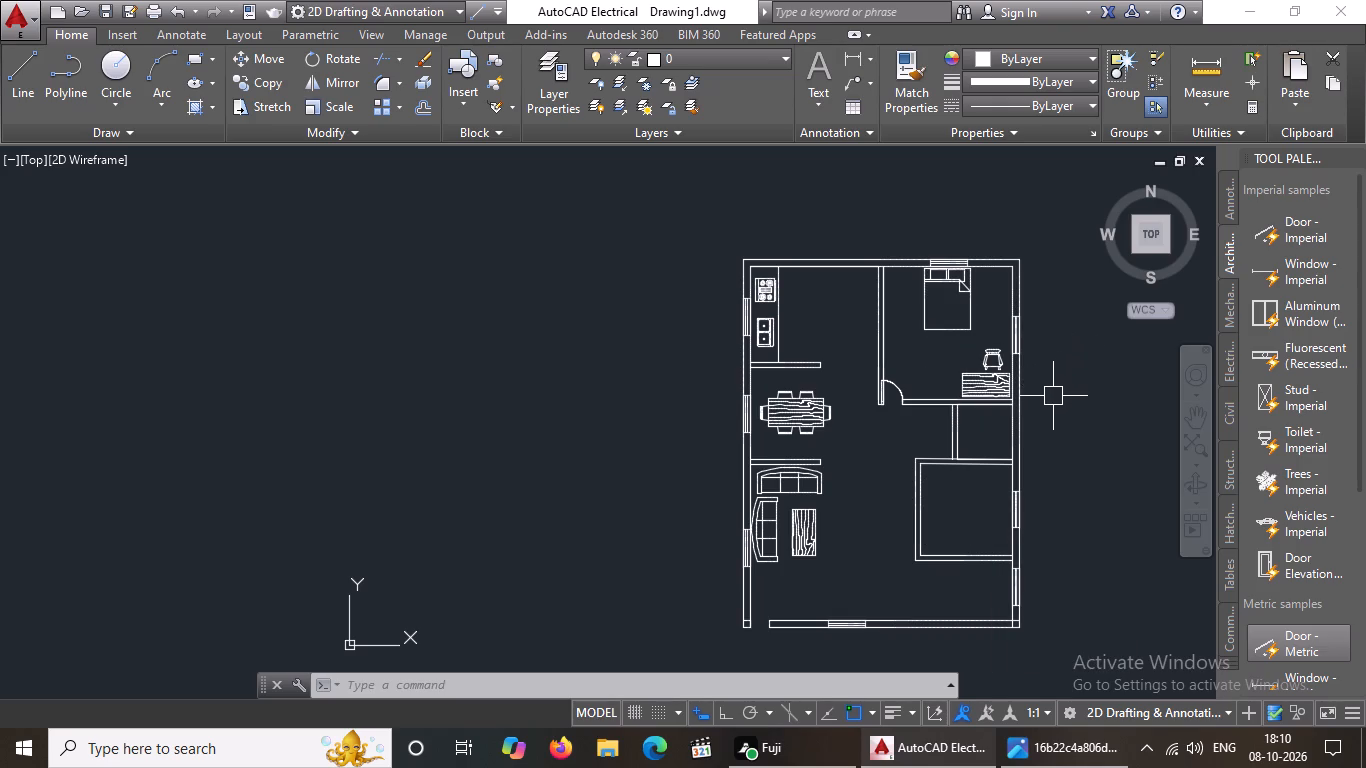
Copy the northeast bedroom's bed from its southeast corner into the enclosed southeast room, with its head near that room's north wall.
scroll(1000, 378, "up", 1)
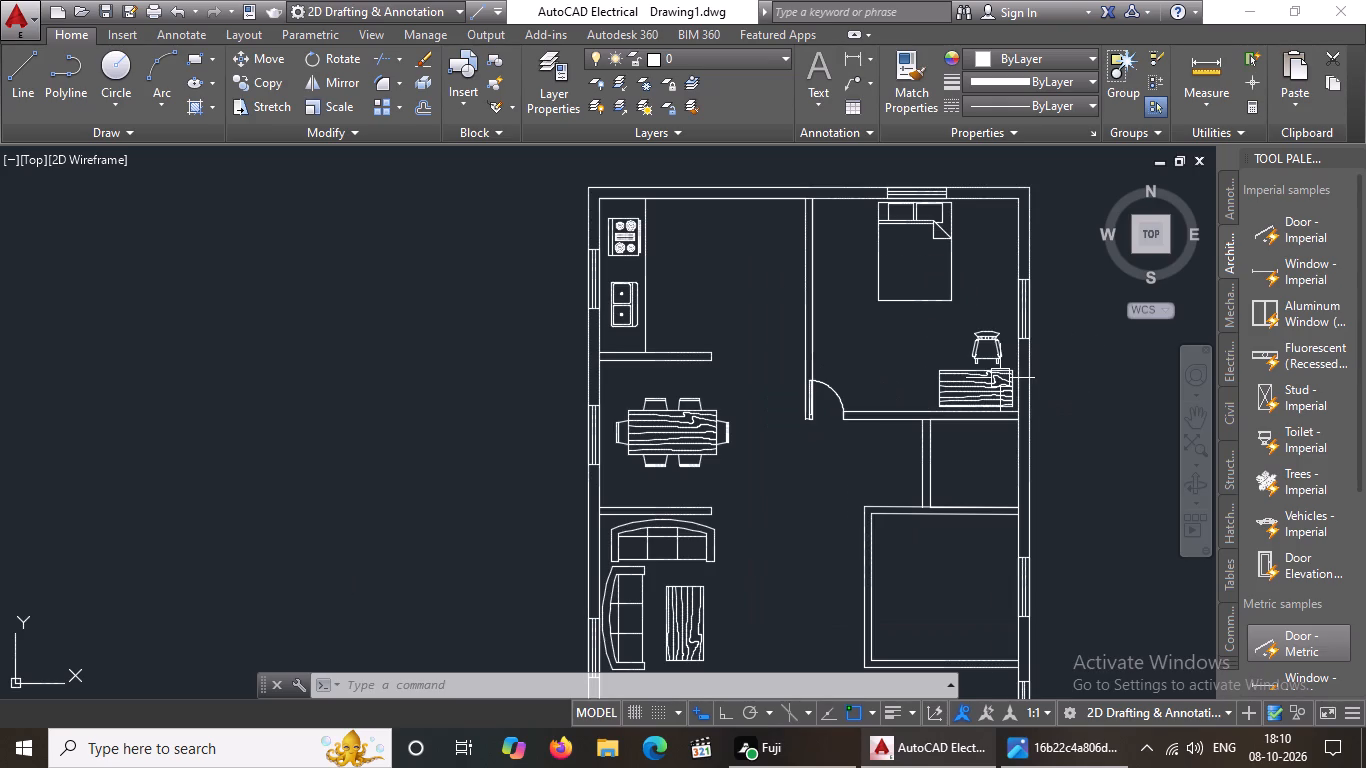
left_click(889, 215)
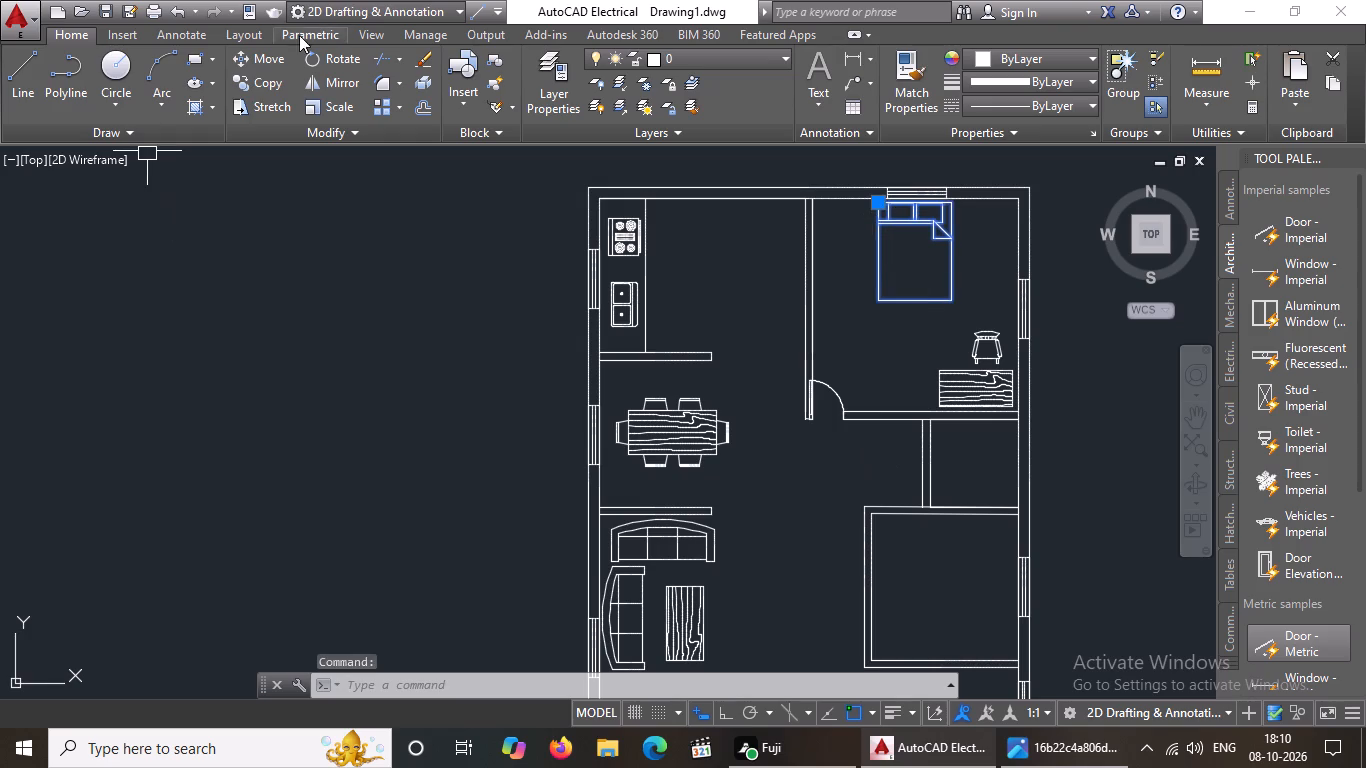
left_click(257, 78)
scroll(945, 281, "down", 2)
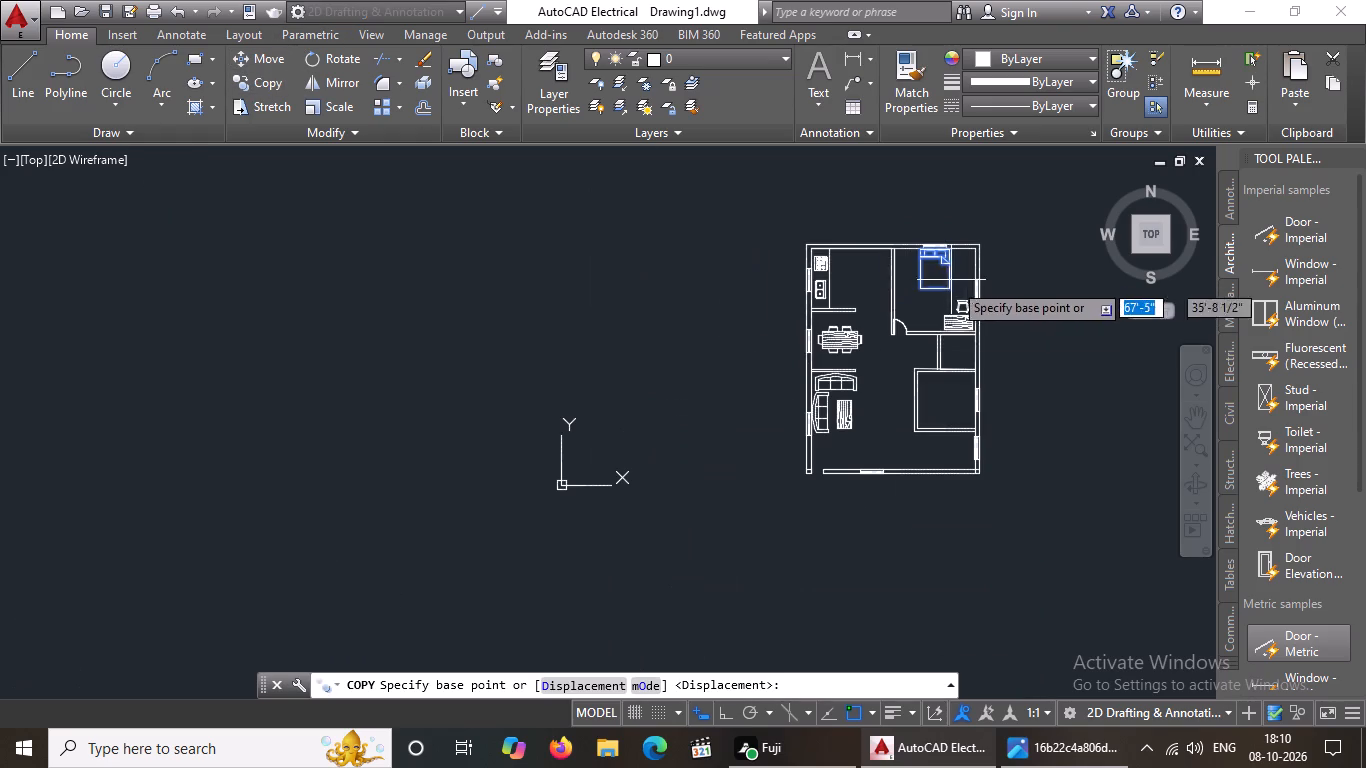
scroll(950, 288, "up", 2)
left_click(943, 288)
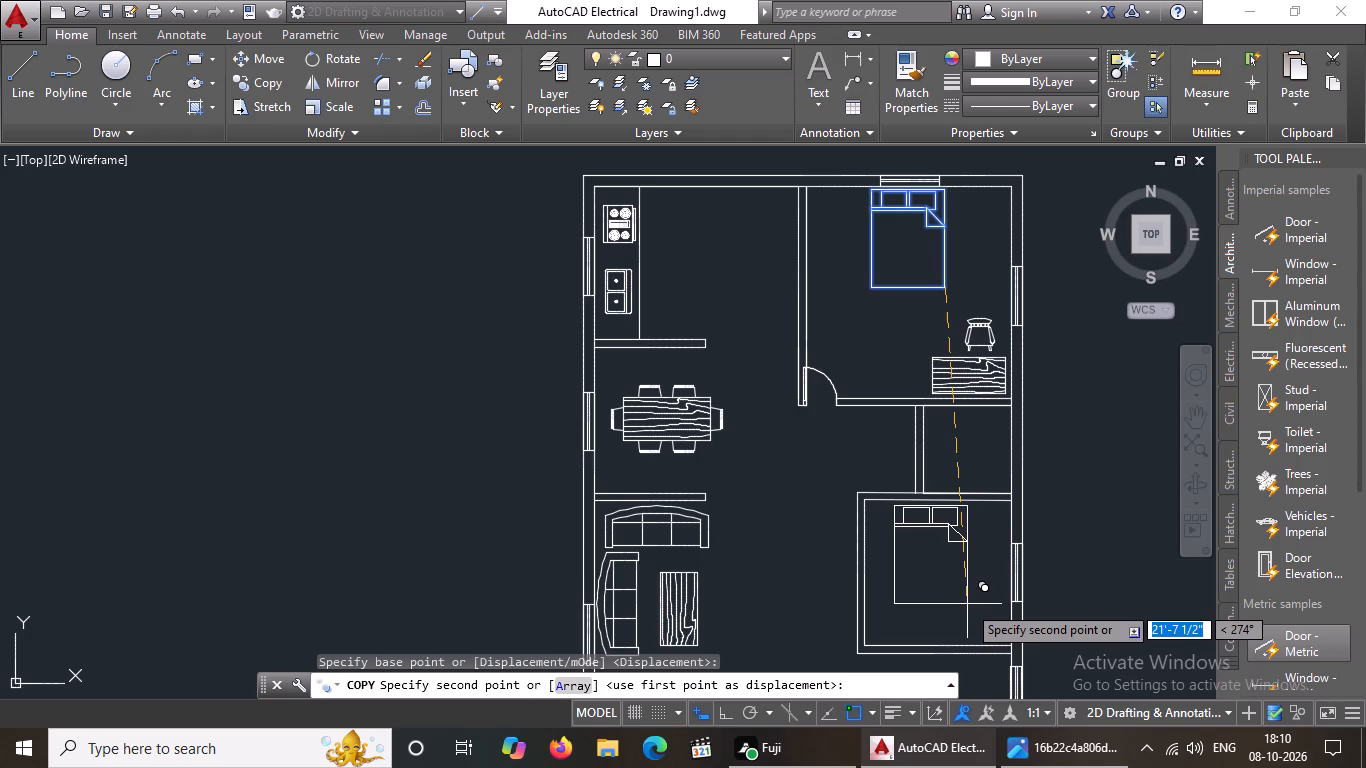
left_click(972, 603)
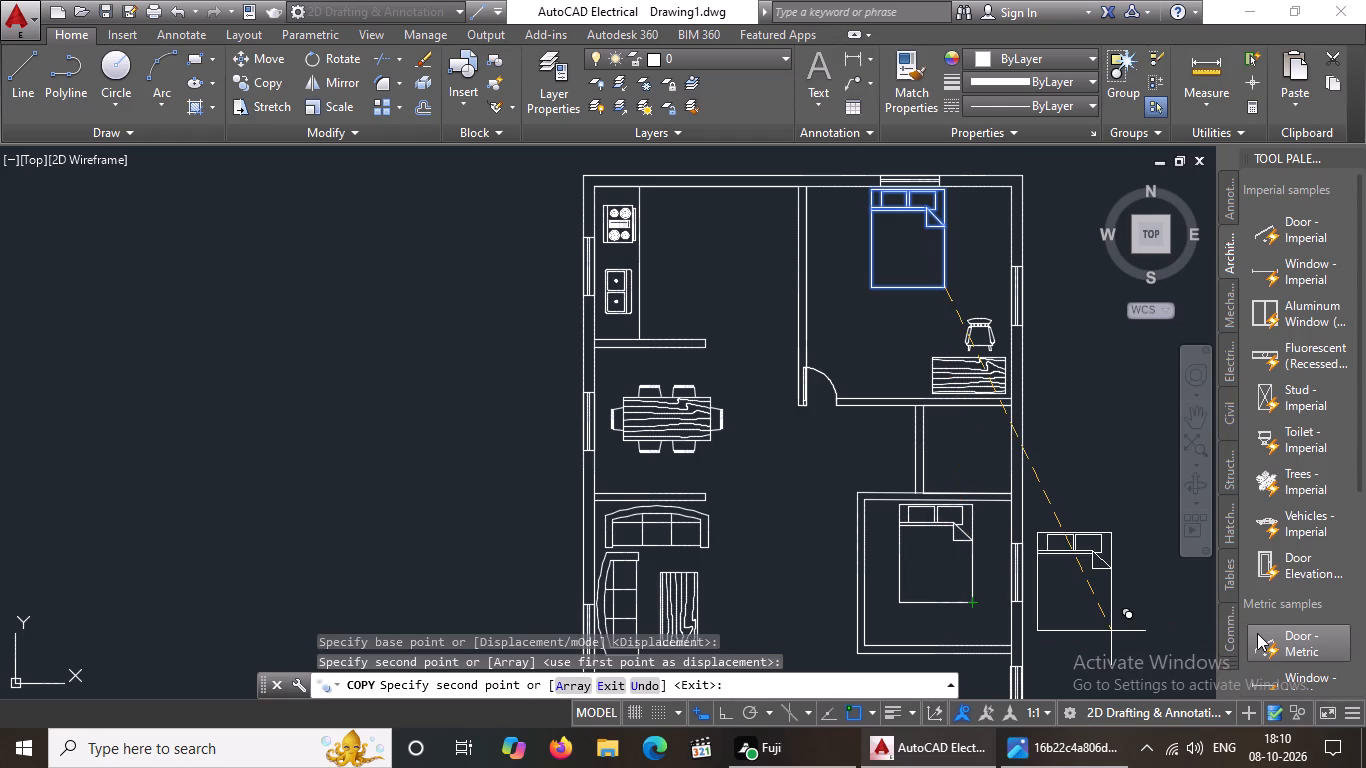
key("Escape")
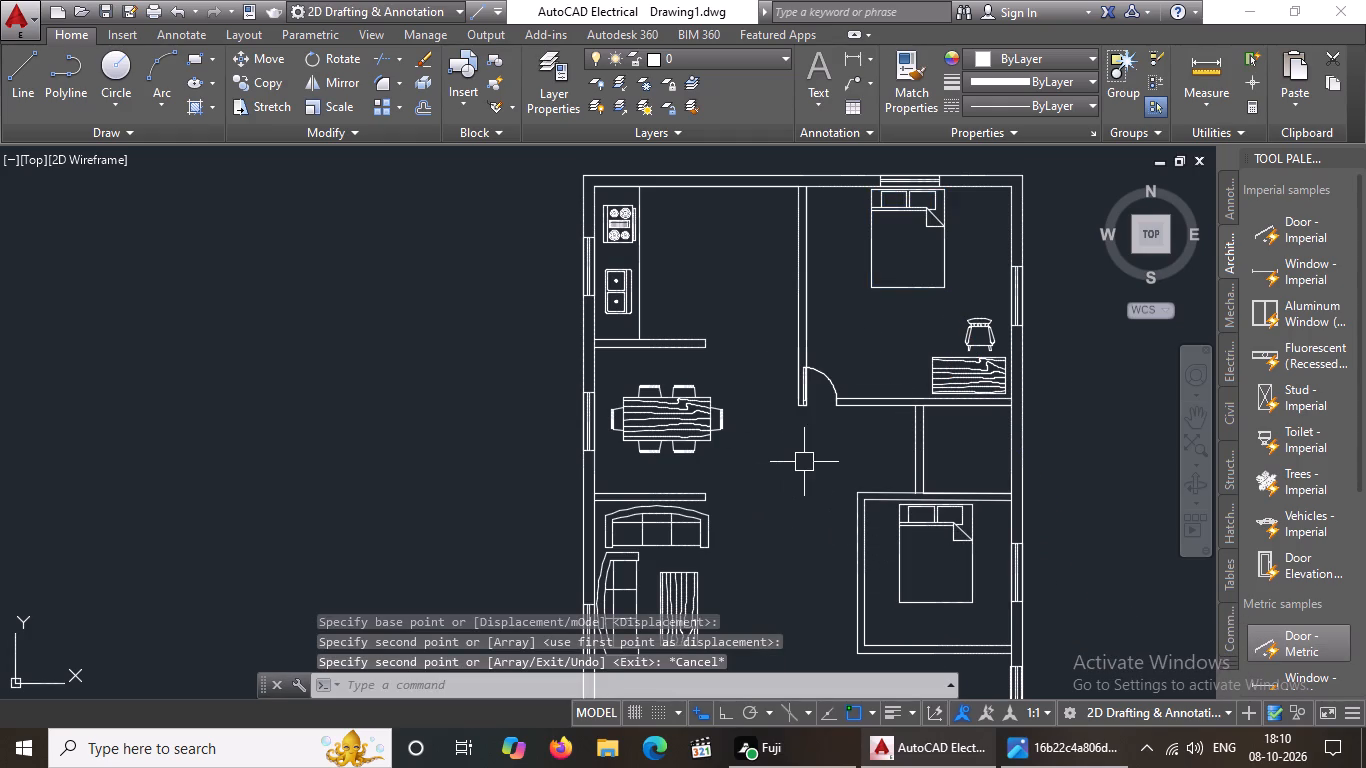
Browse the DesignCenter sample blocks in Pipe Fittings.dwg and Home - Space Planner.dwg for bathroom fixtures.
key("d")
key("c")
key("space")
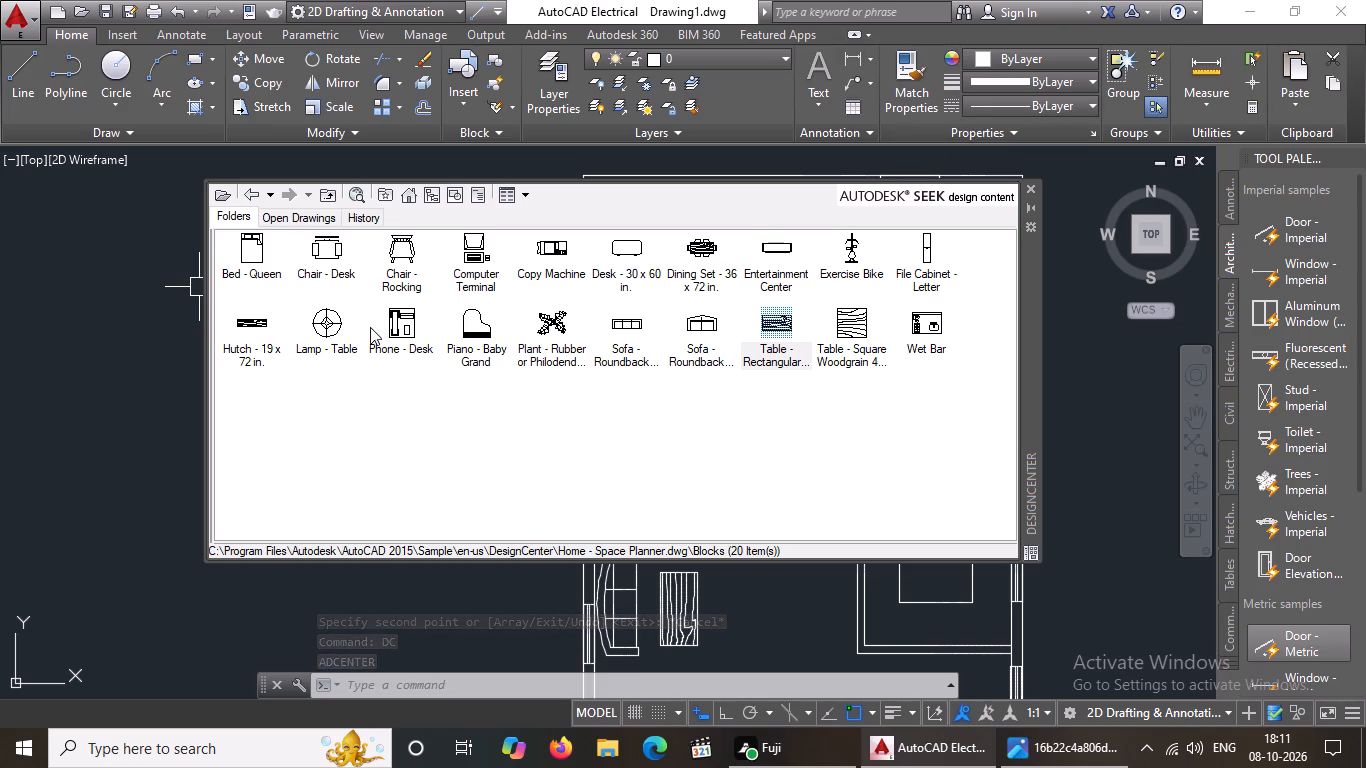
left_click(412, 197)
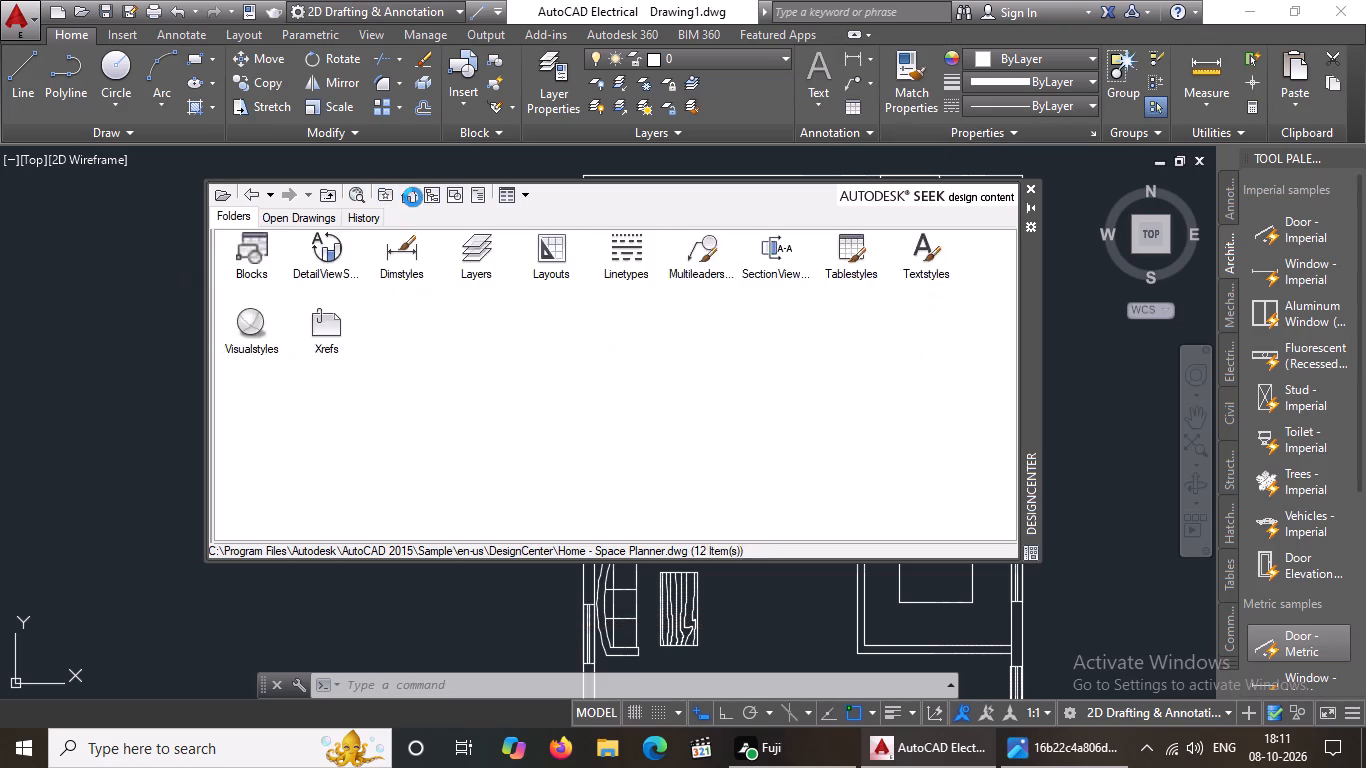
double_click(398, 260)
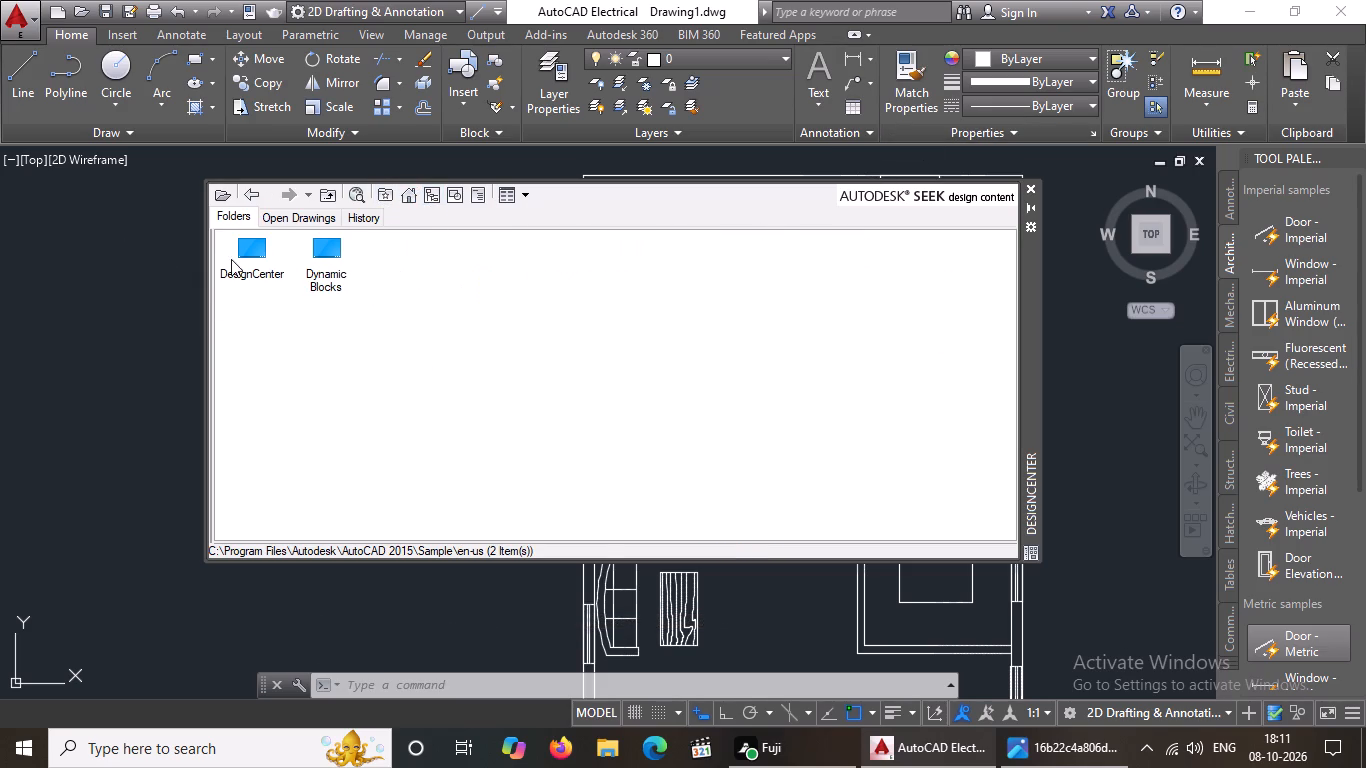
double_click(231, 259)
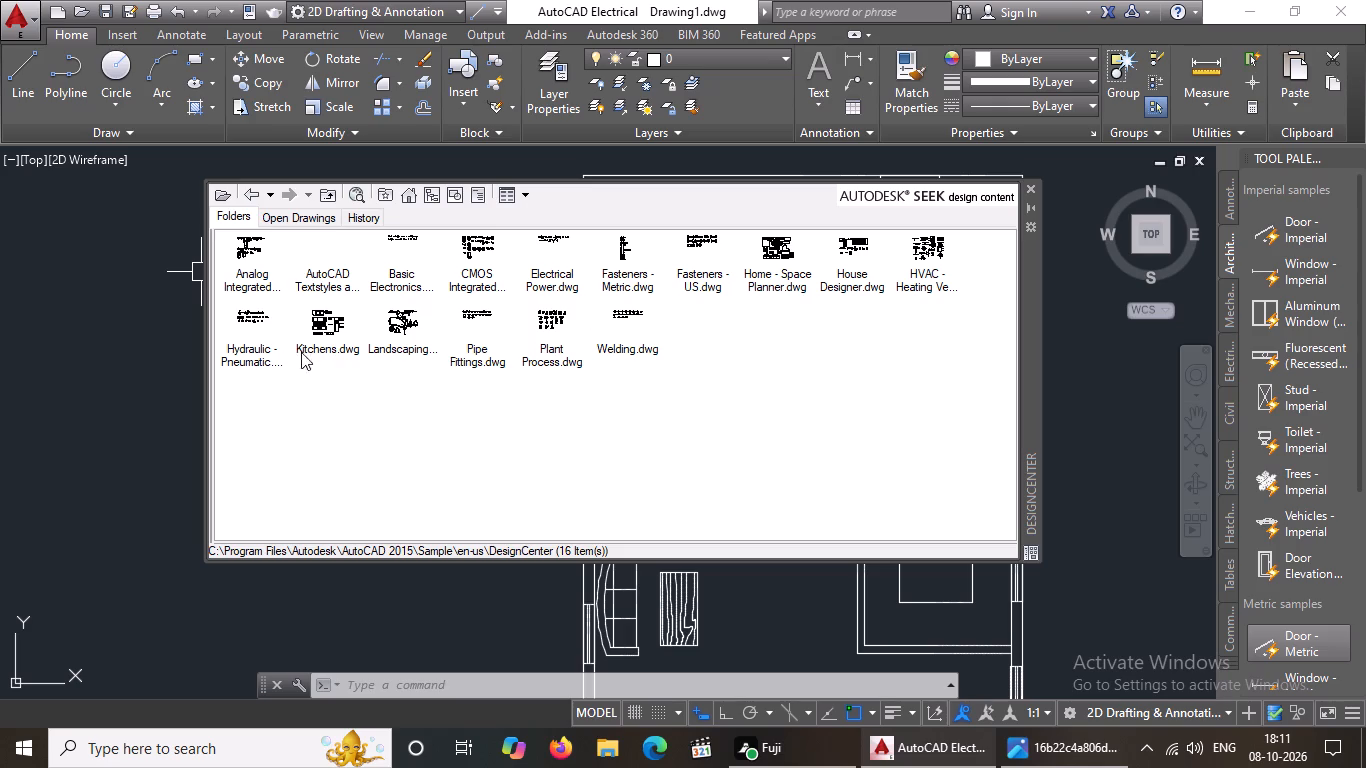
double_click(470, 350)
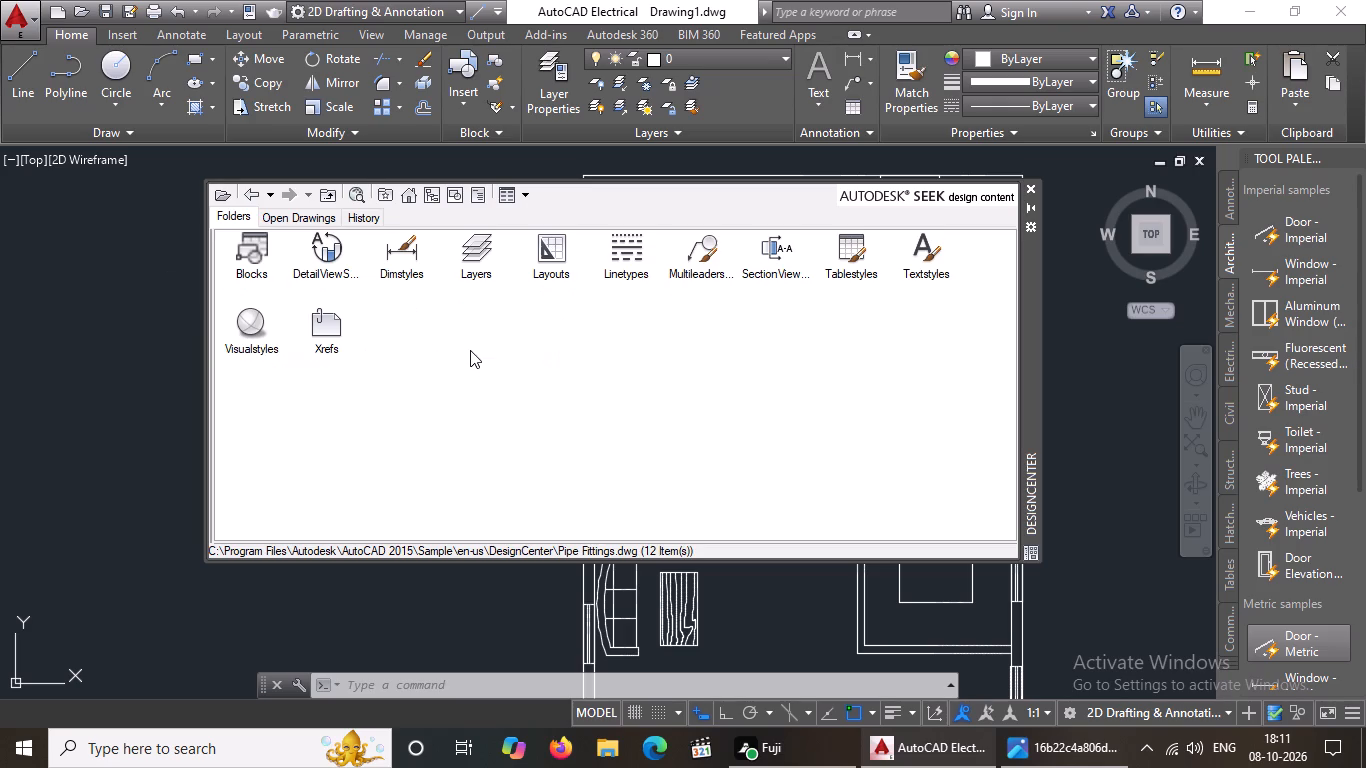
double_click(247, 255)
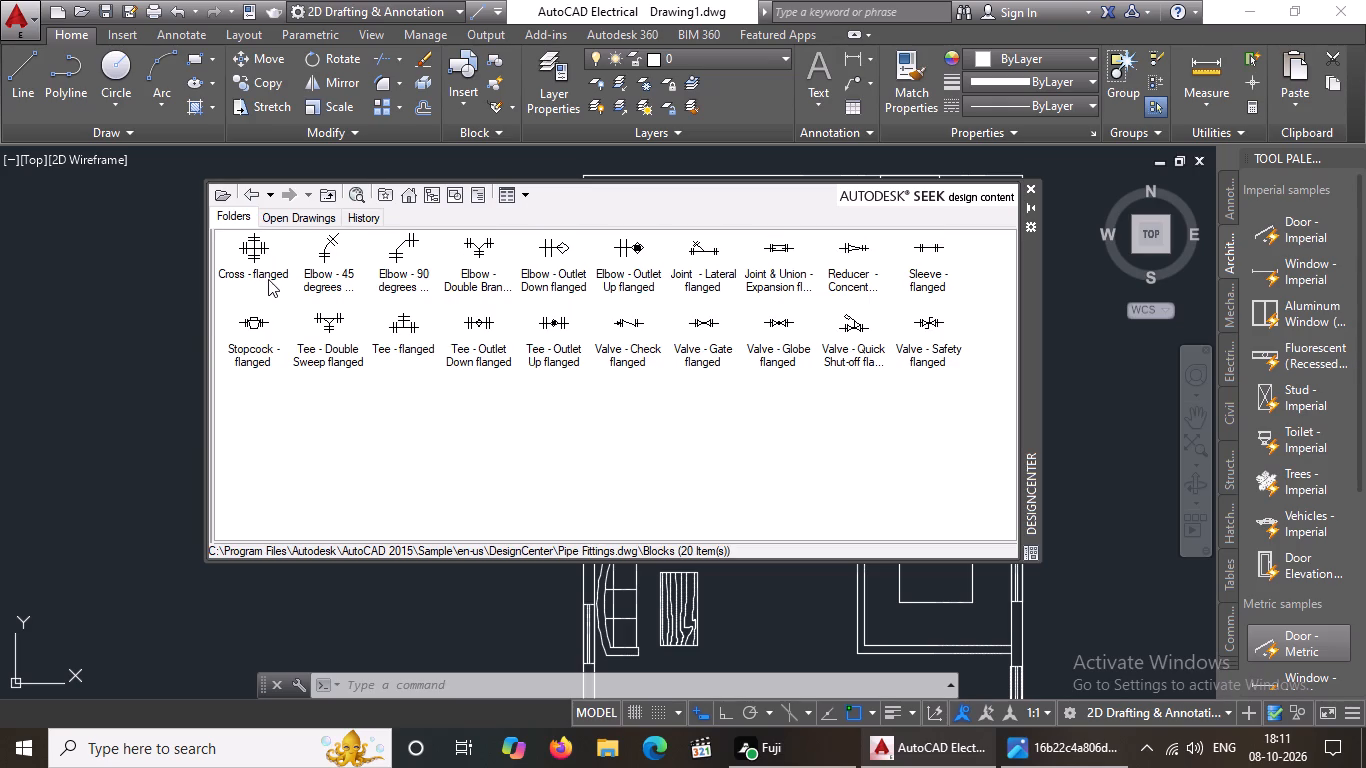
left_click(253, 195)
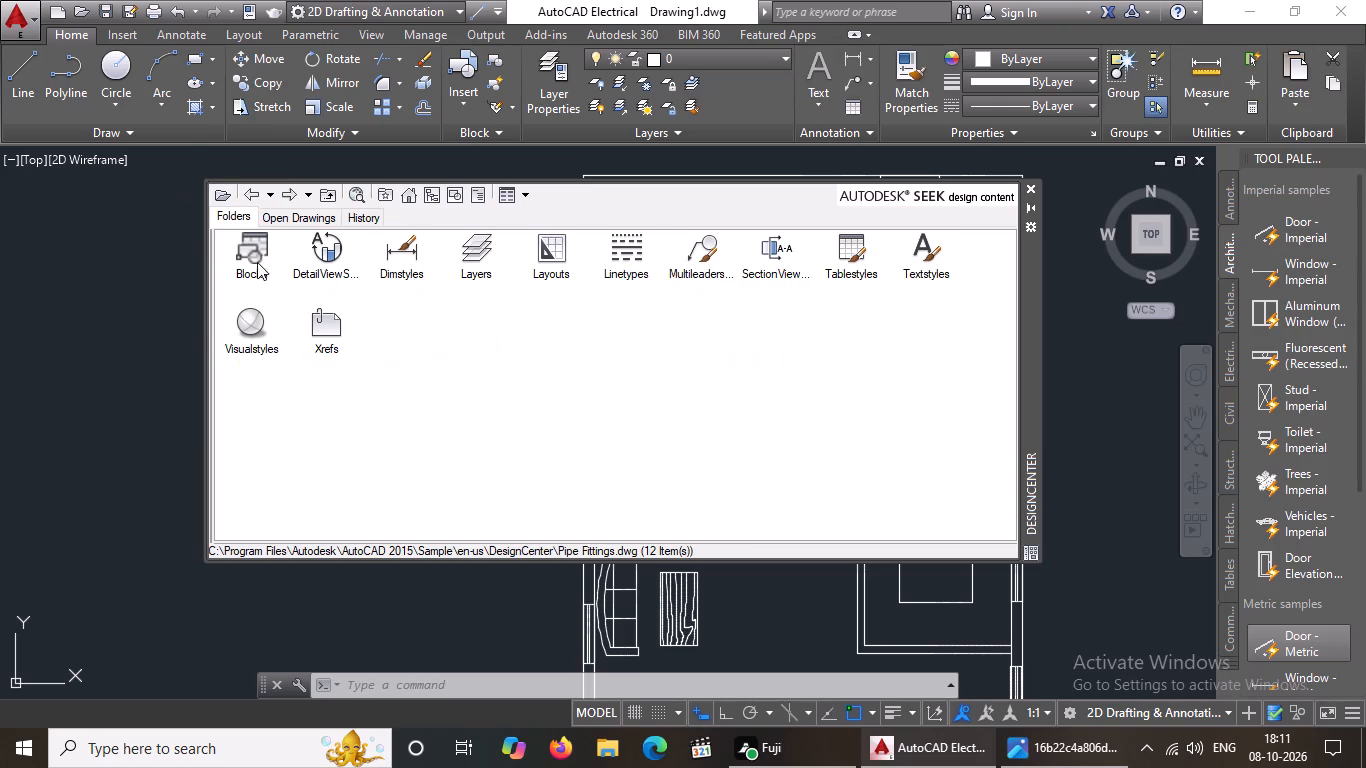
double_click(239, 244)
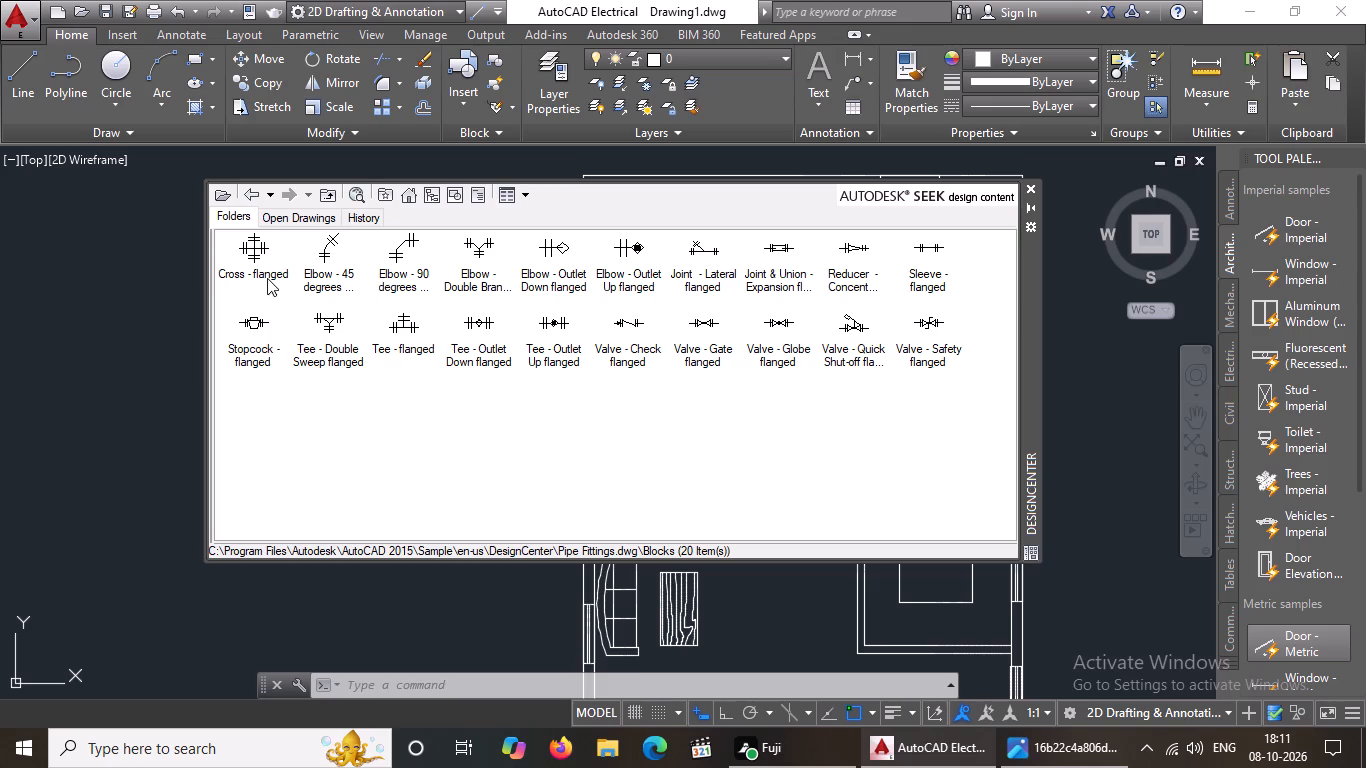
left_click(252, 191)
double_click(236, 257)
left_click(237, 189)
double_click(249, 188)
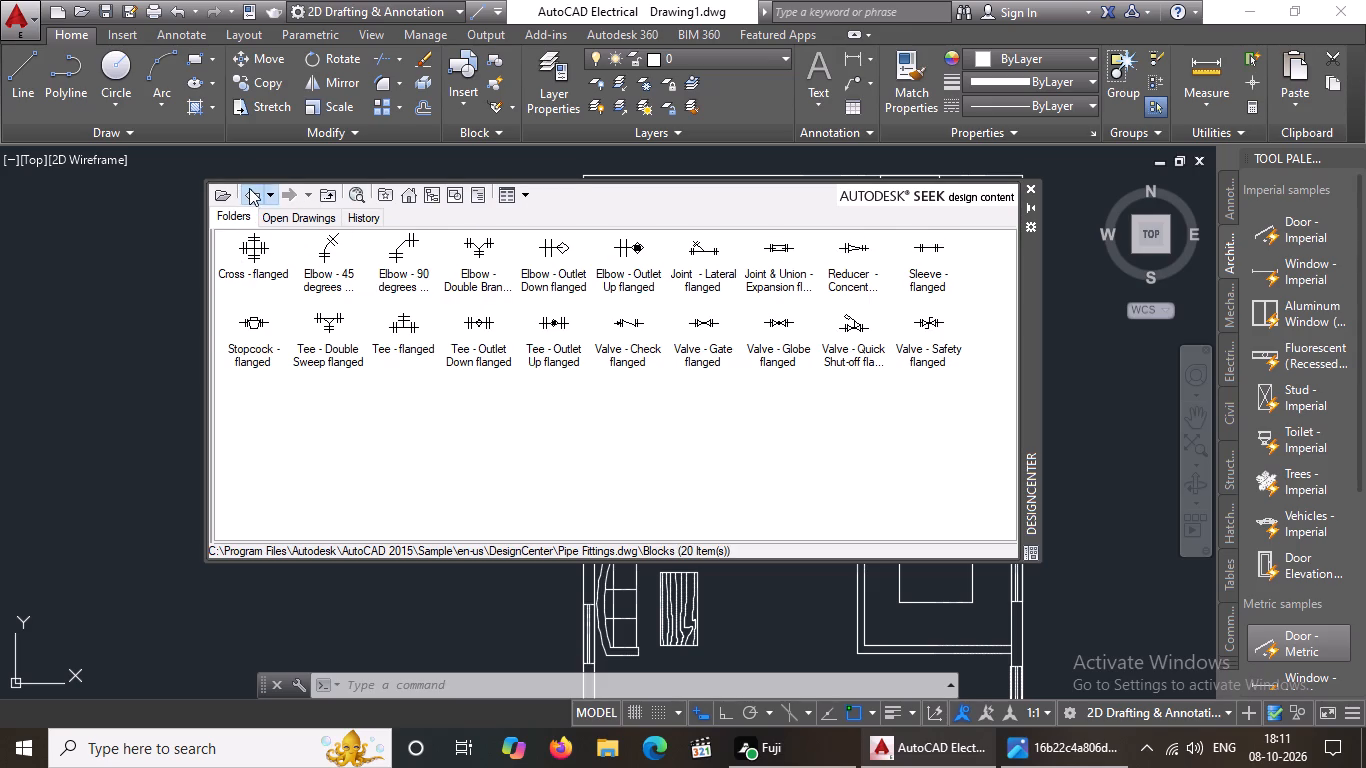
left_click(249, 188)
left_click(251, 192)
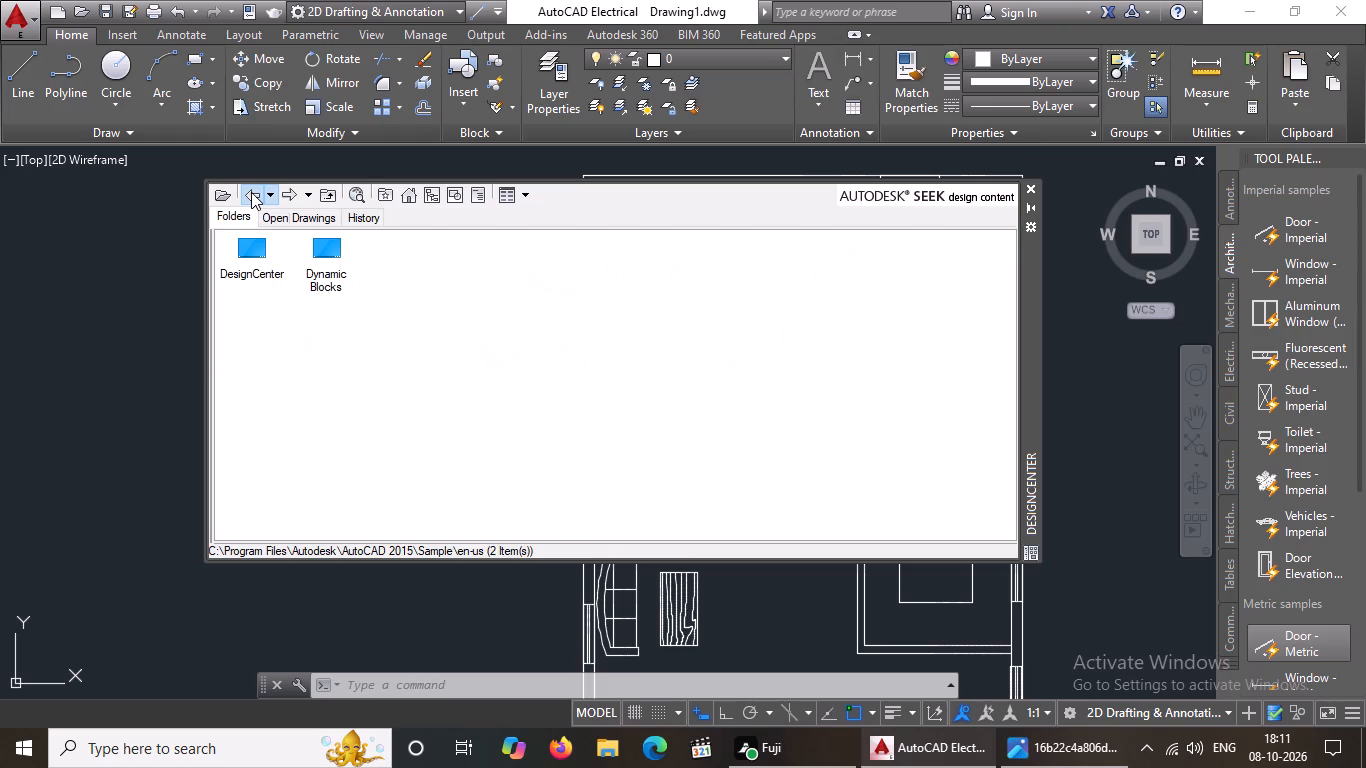
double_click(247, 265)
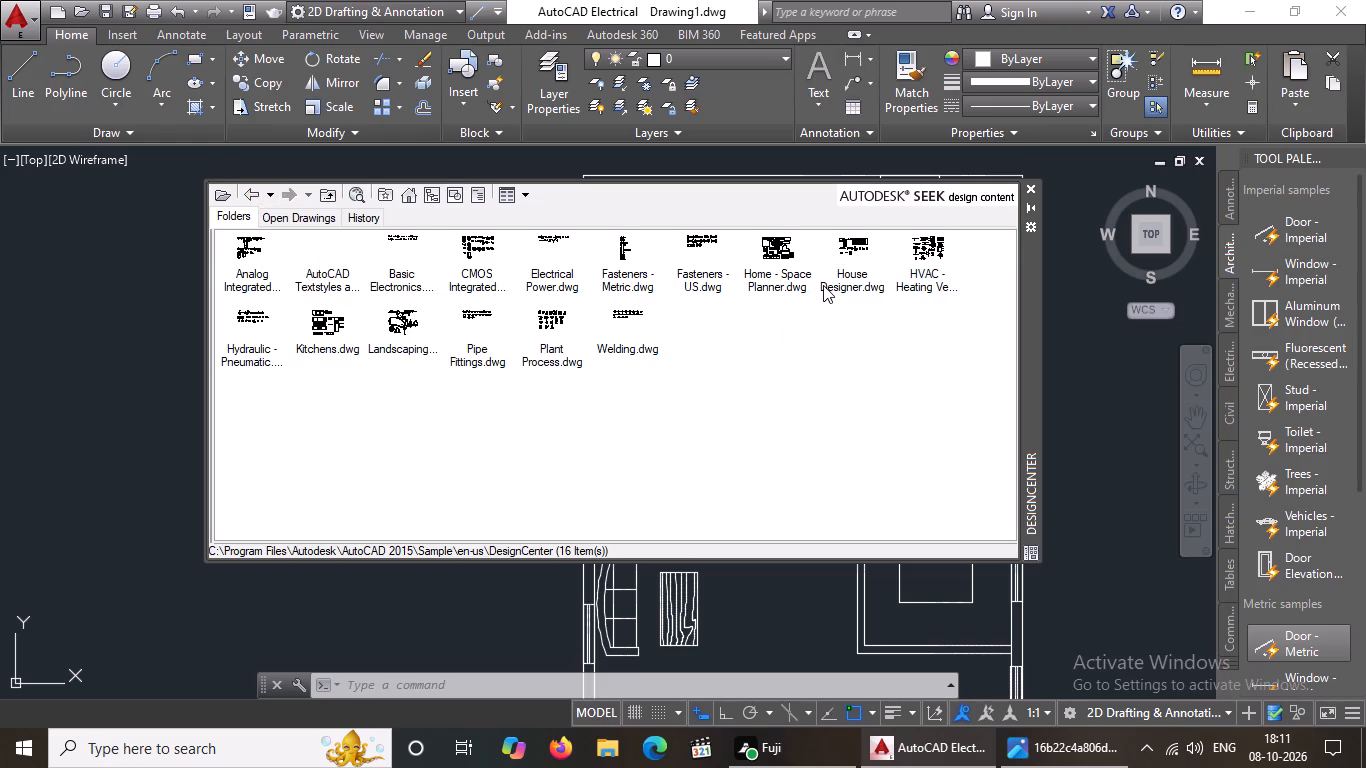
double_click(765, 286)
double_click(259, 250)
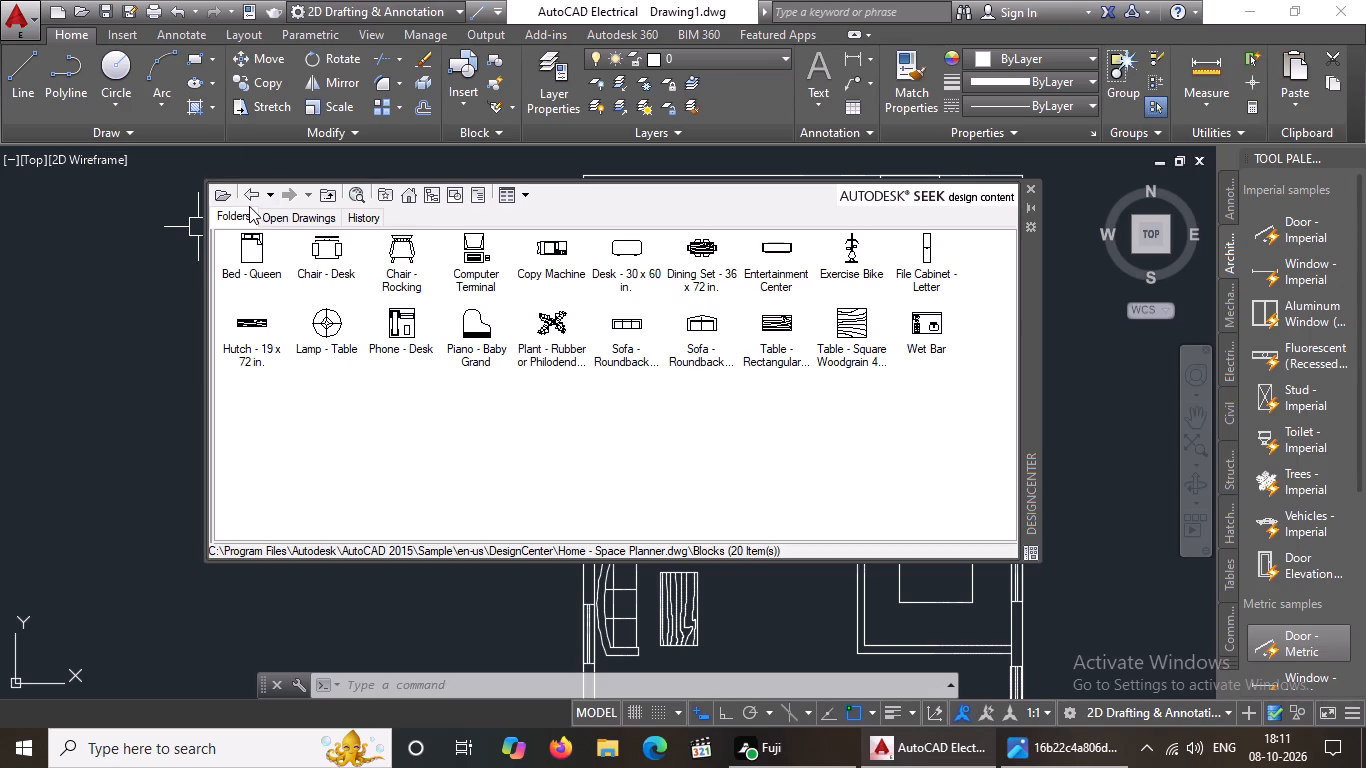
Insert the Toilet - top block from House Designer.dwg at scale 1 and angle 0 against the small middle-east room's north wall.
left_click(249, 195)
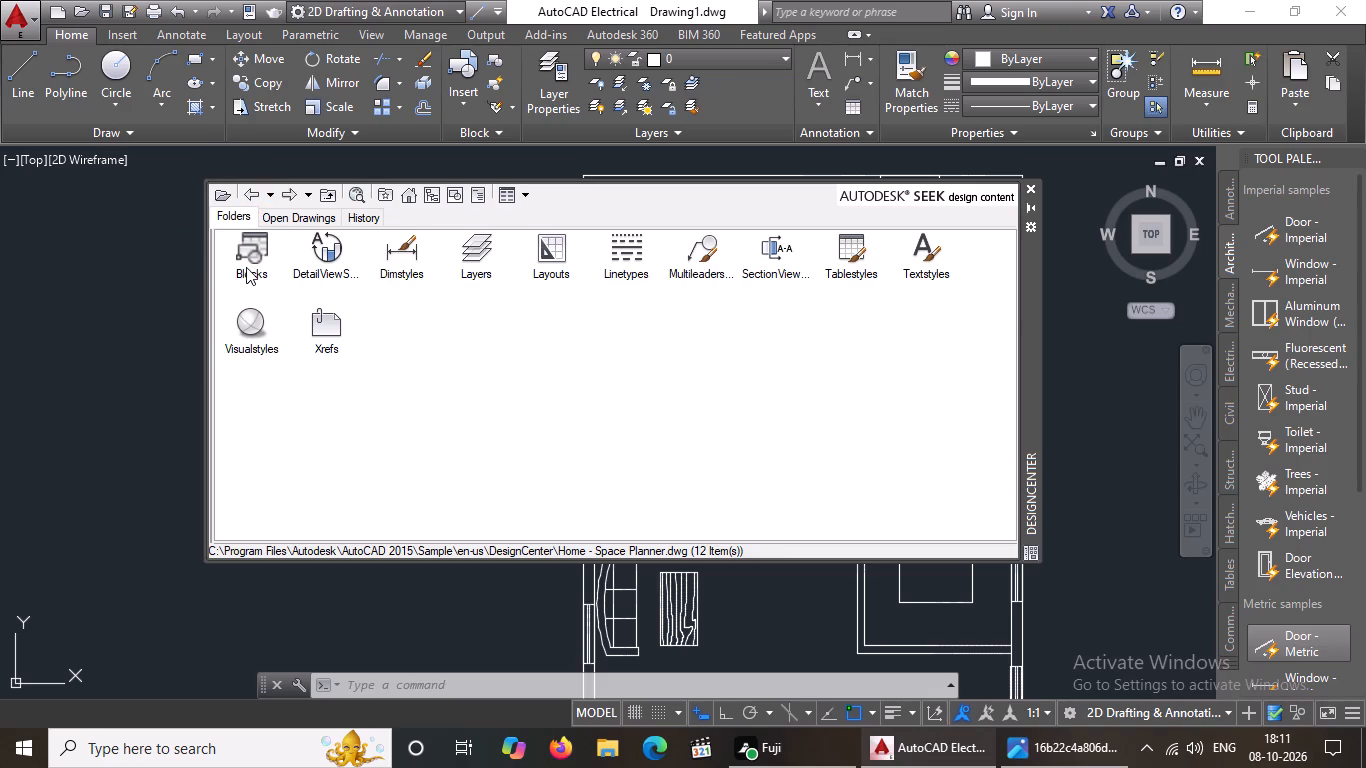
left_click(249, 193)
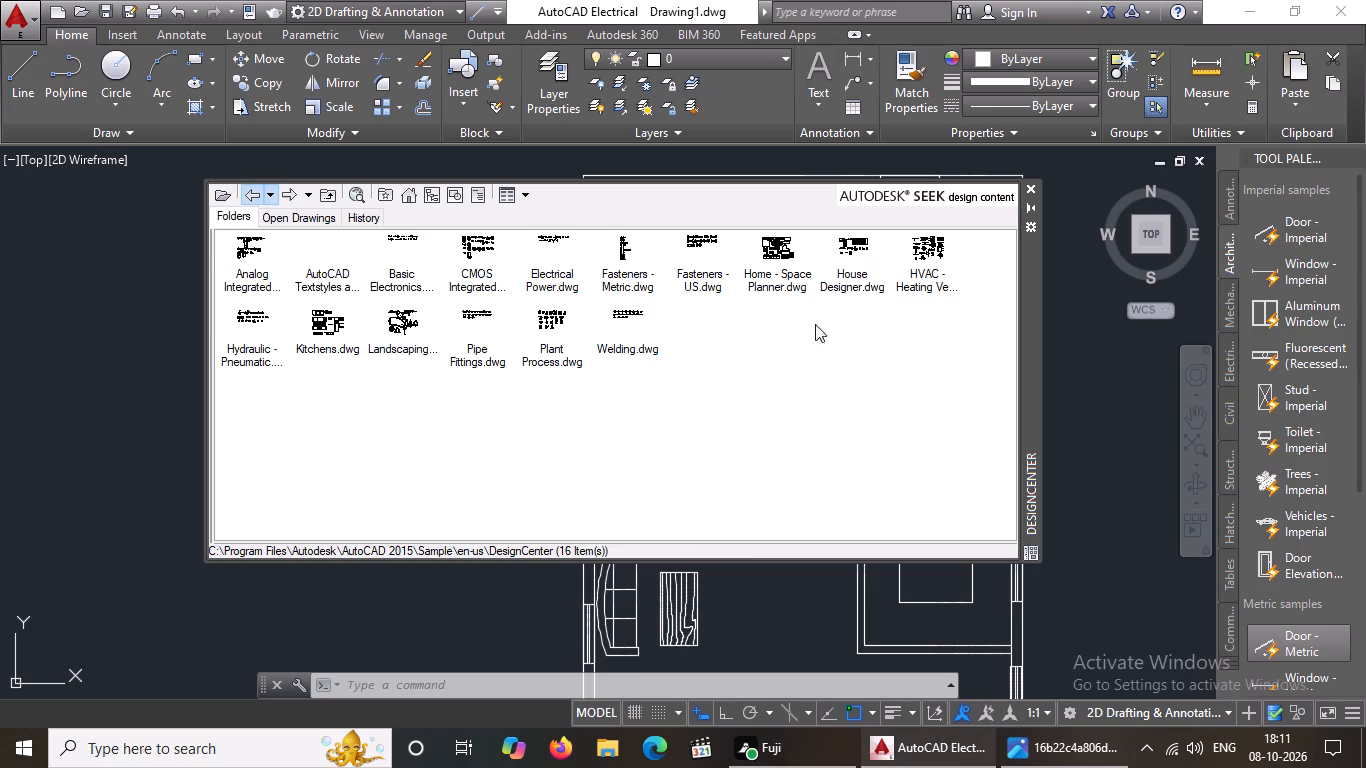
double_click(835, 272)
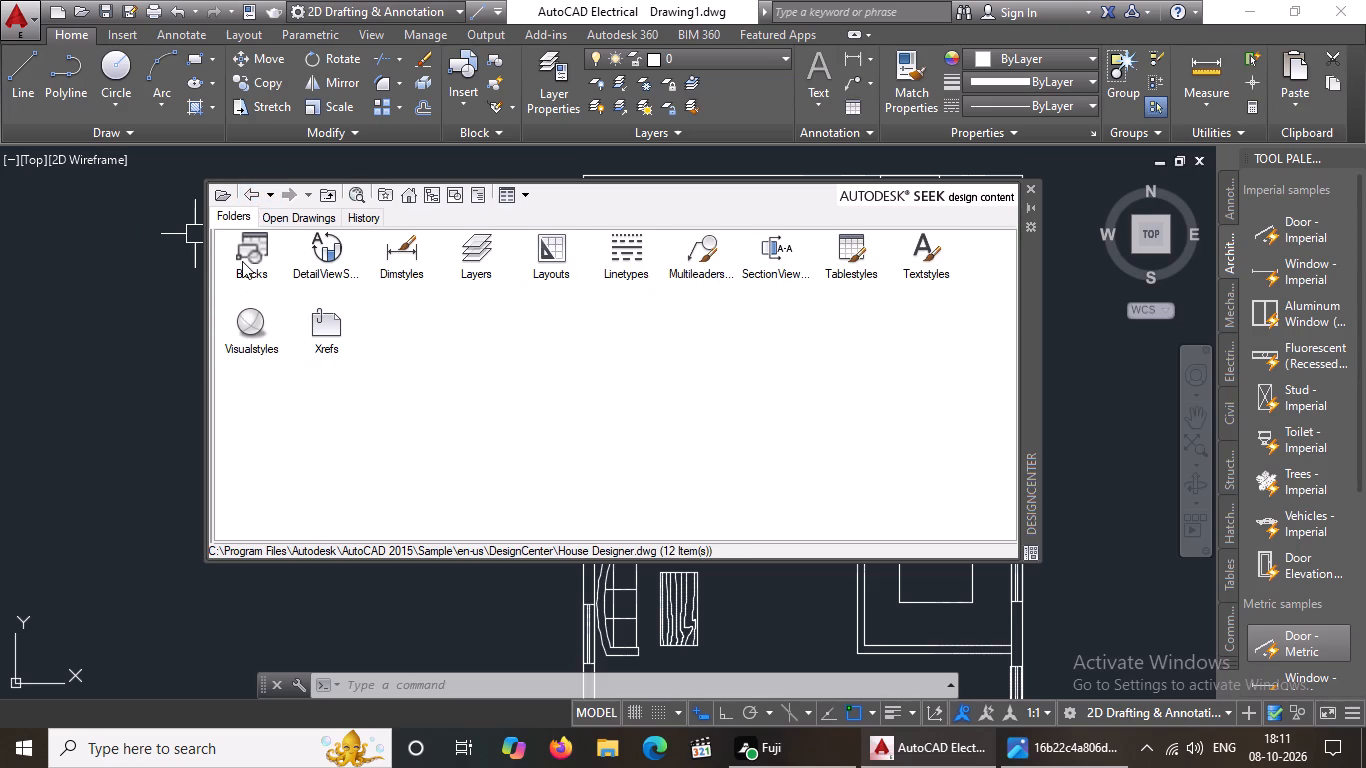
double_click(242, 261)
double_click(241, 267)
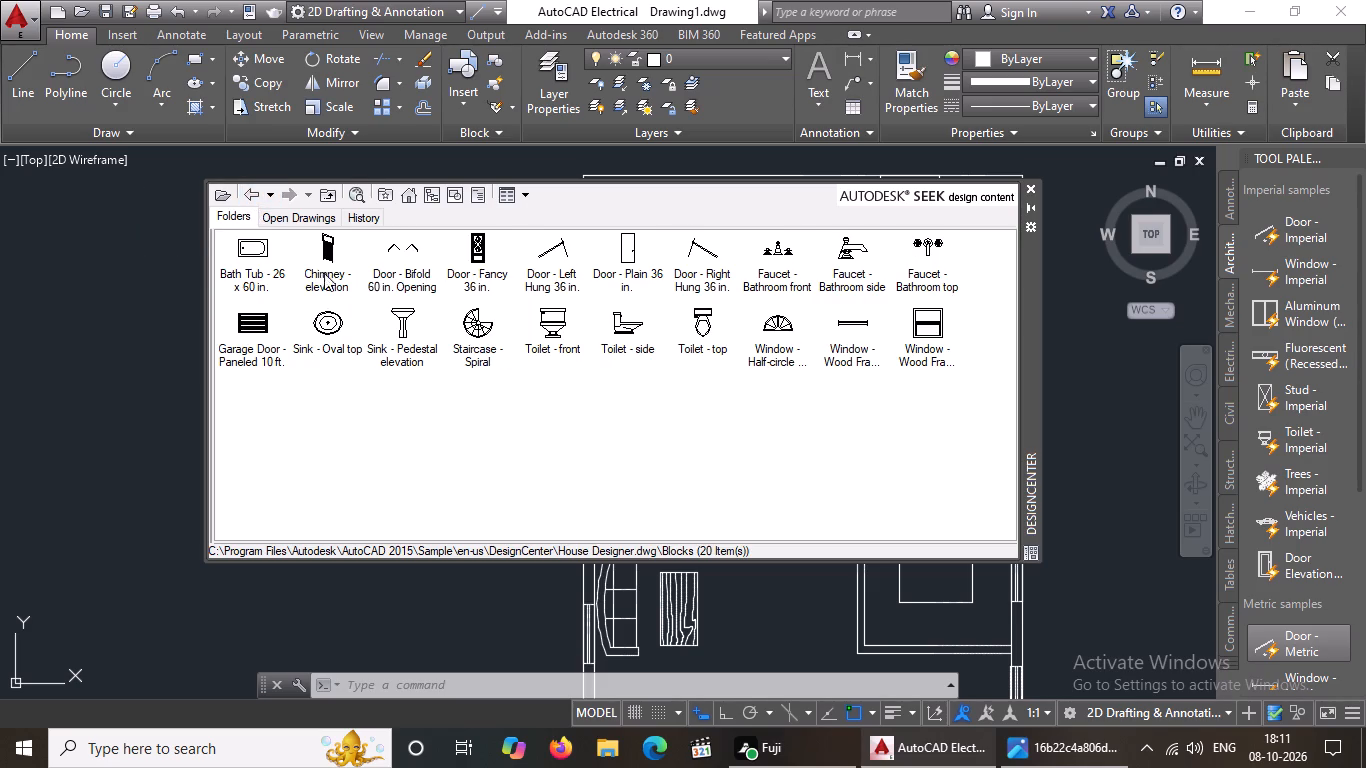
left_click(702, 331)
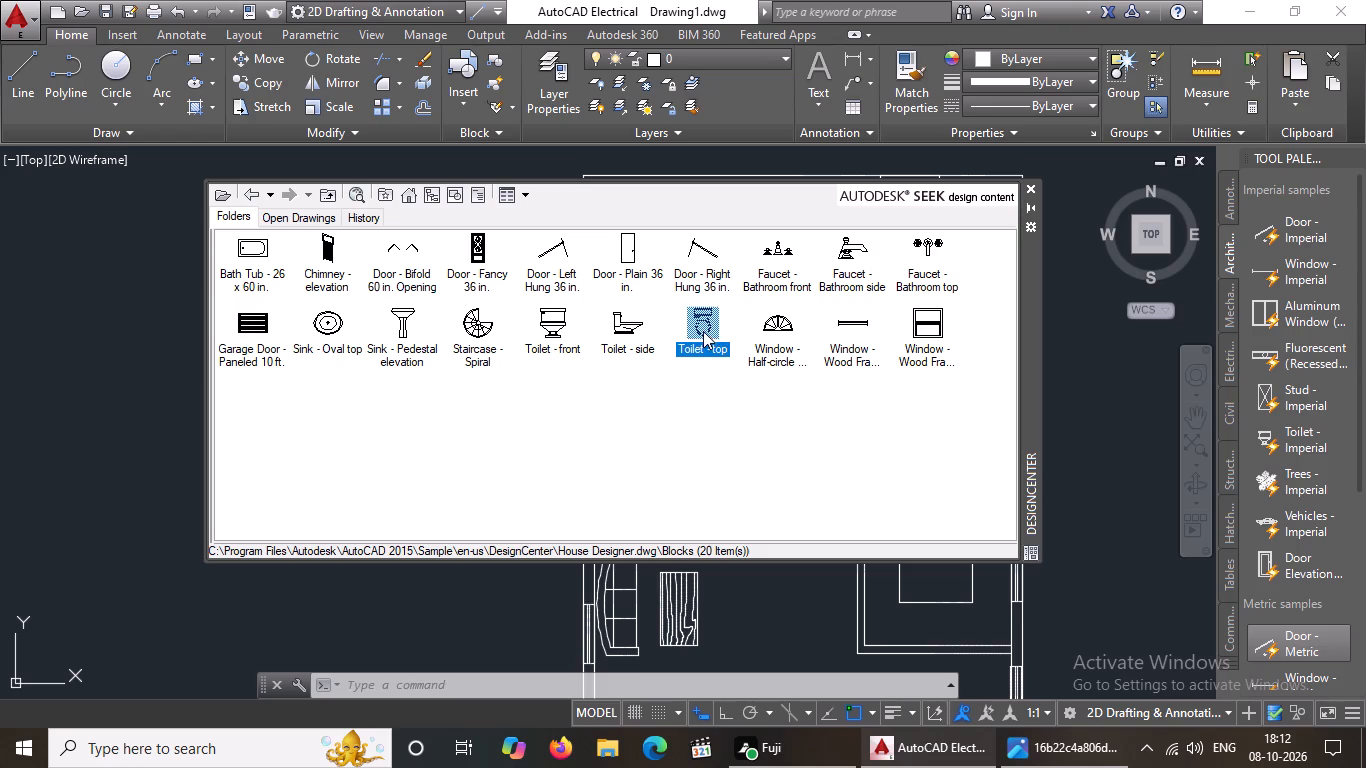
double_click(698, 345)
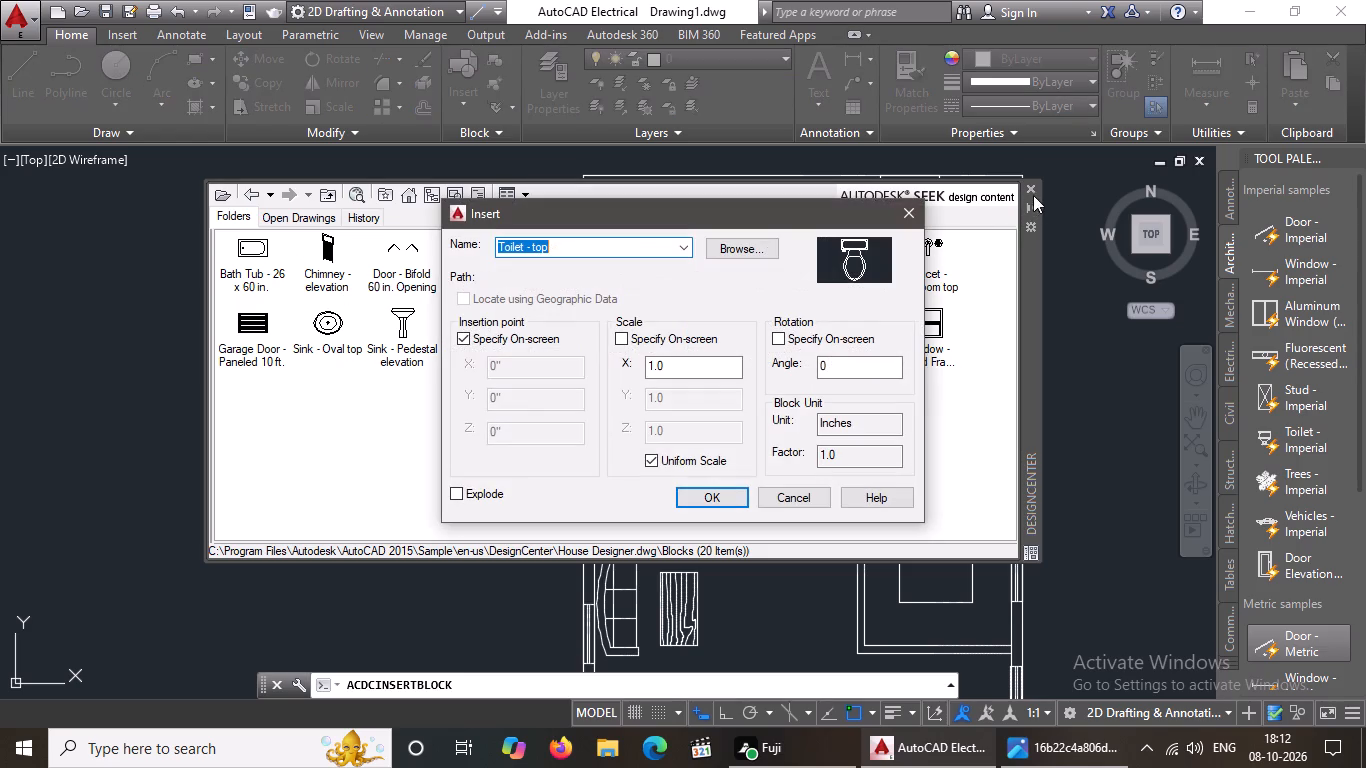
left_click(716, 498)
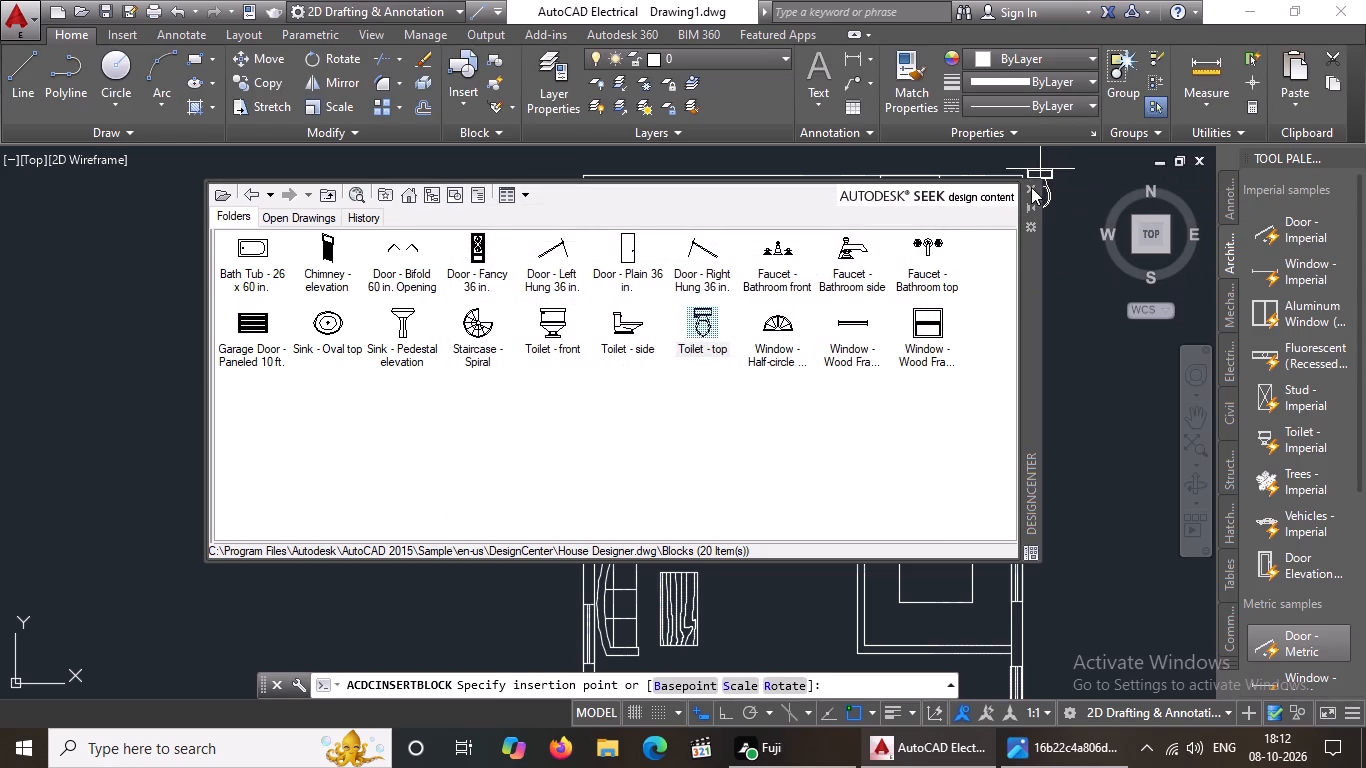
left_click(1031, 187)
scroll(969, 424, "up", 1)
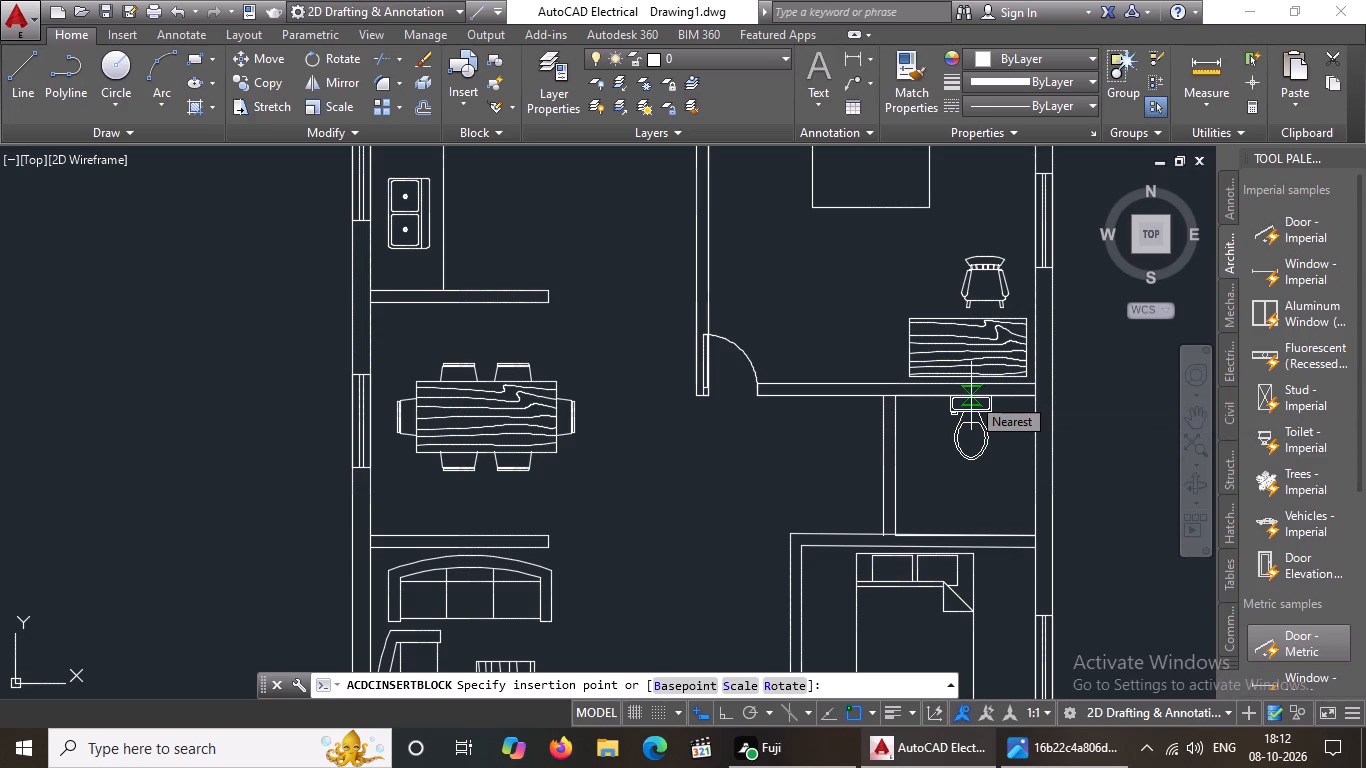
left_click(971, 396)
Draw a 9" line west from the southeast bedroom's inner southwest corner, with Ortho on, across its west wall.
scroll(994, 530, "down", 2)
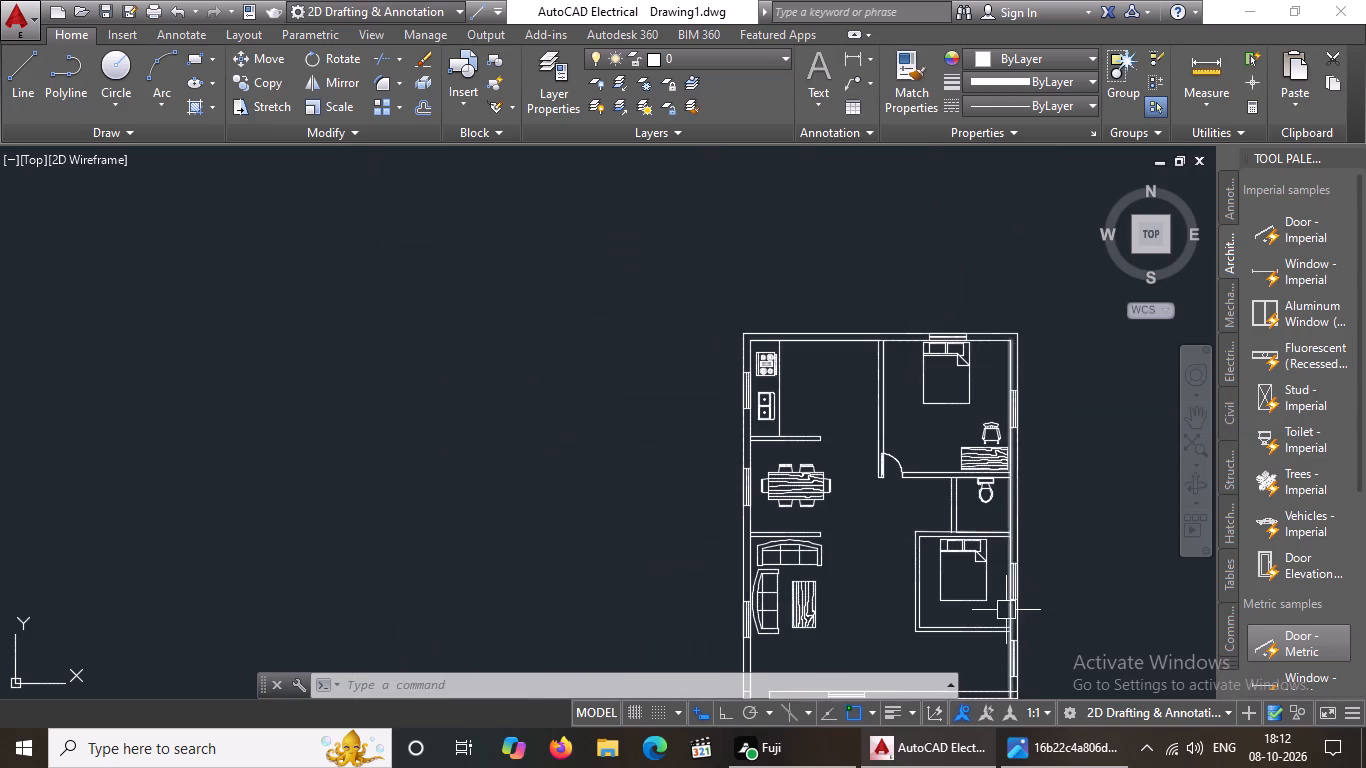
scroll(1006, 610, "up", 2)
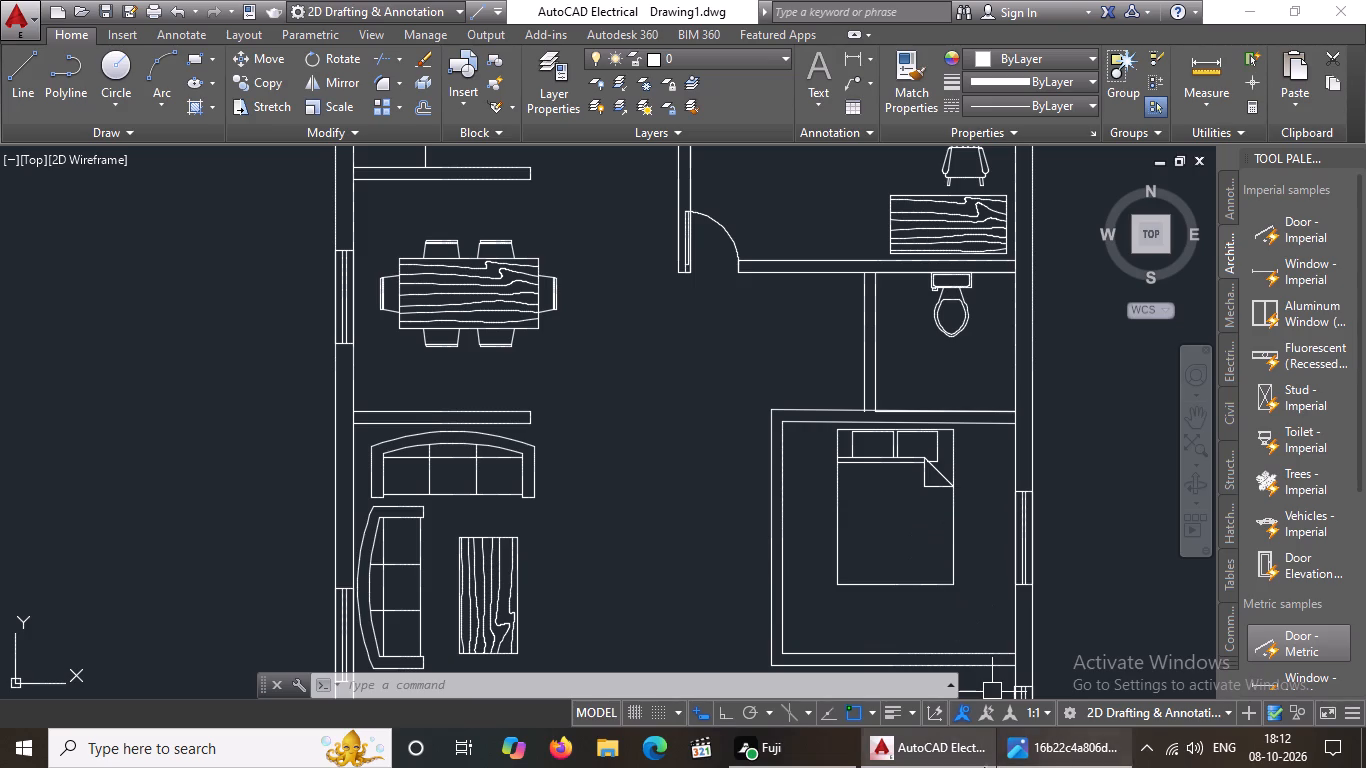
scroll(546, 611, "down", 3)
scroll(554, 686, "up", 2)
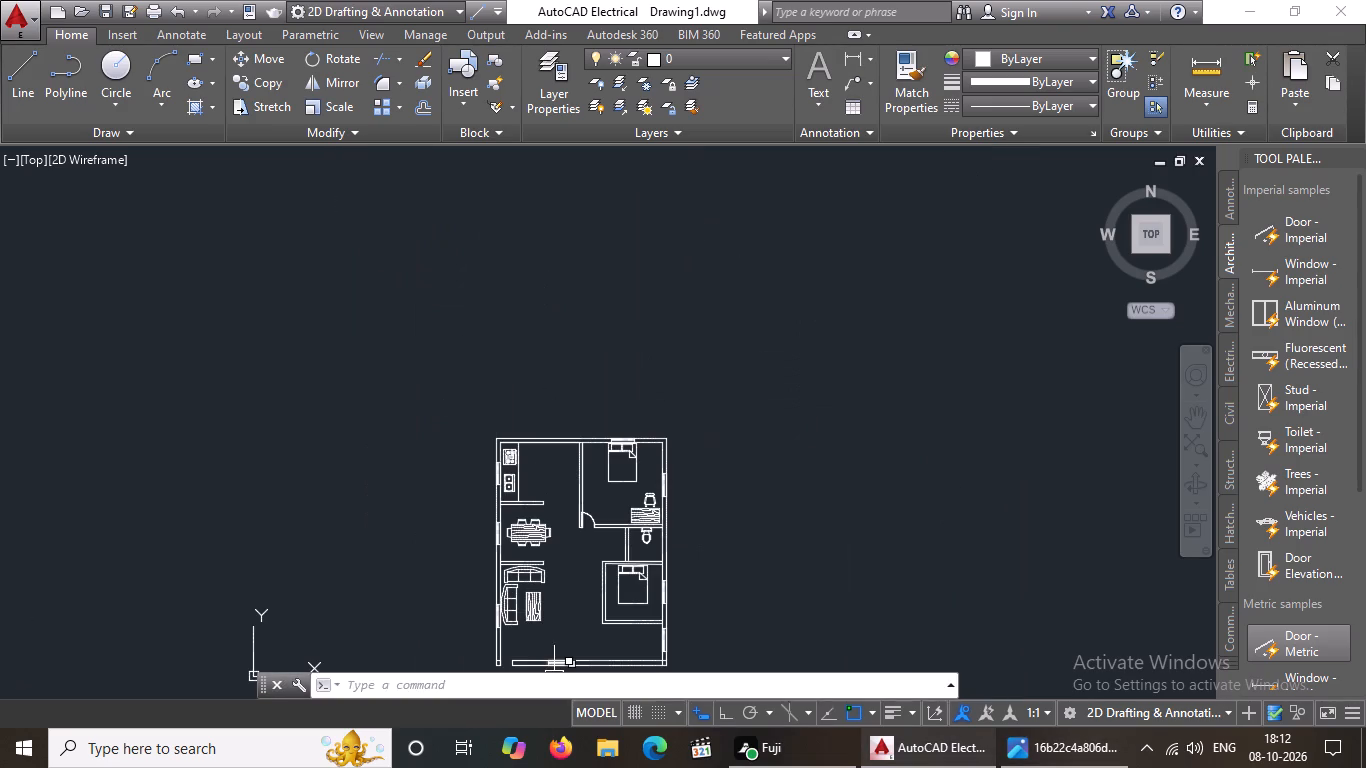
scroll(554, 686, "up", 10)
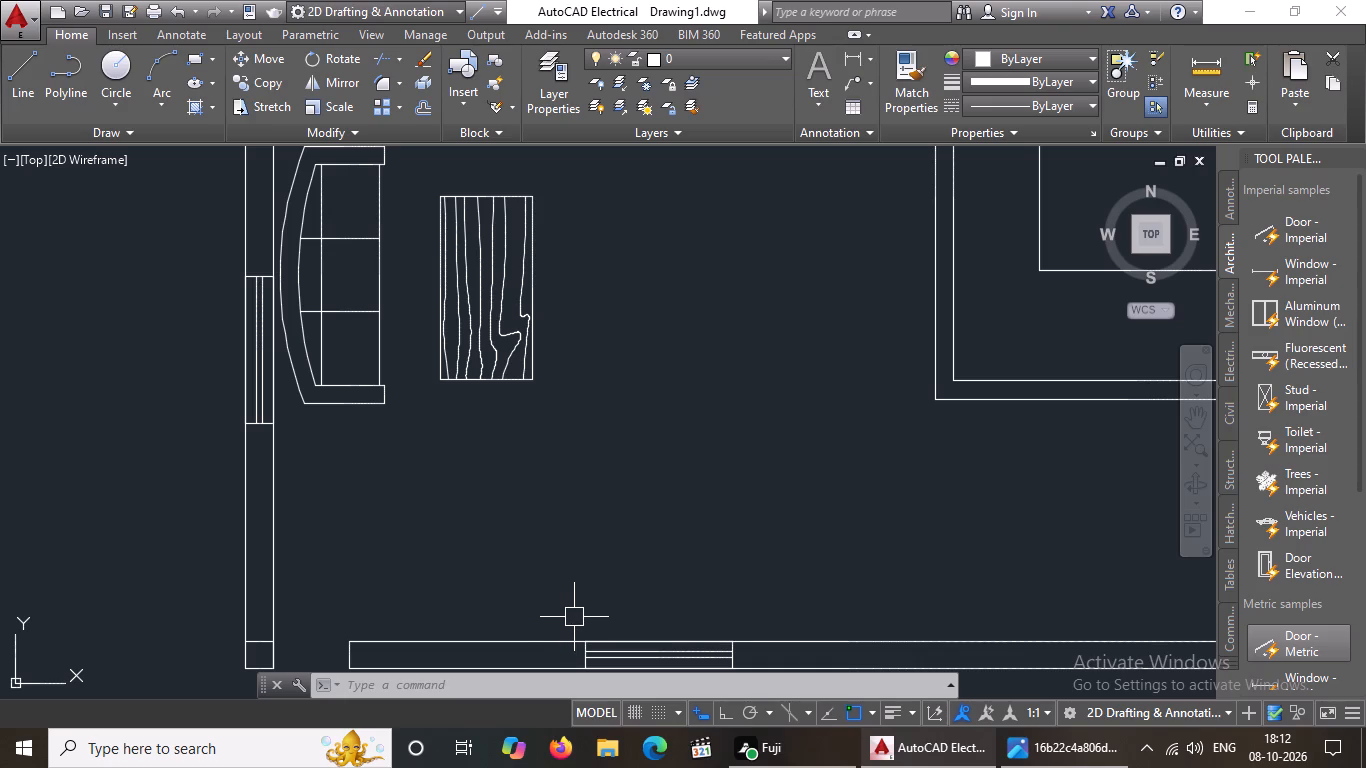
scroll(576, 616, "down", 3)
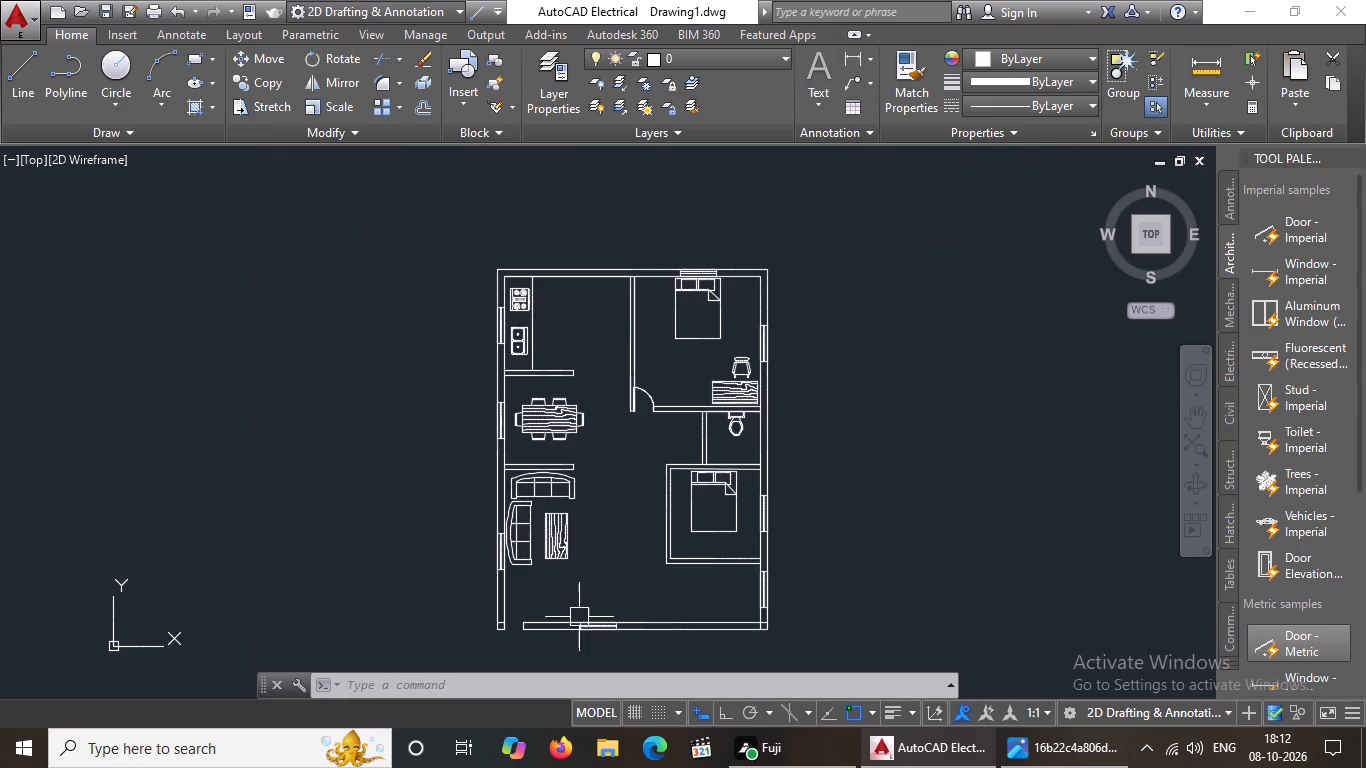
scroll(649, 642, "up", 2)
left_click(33, 81)
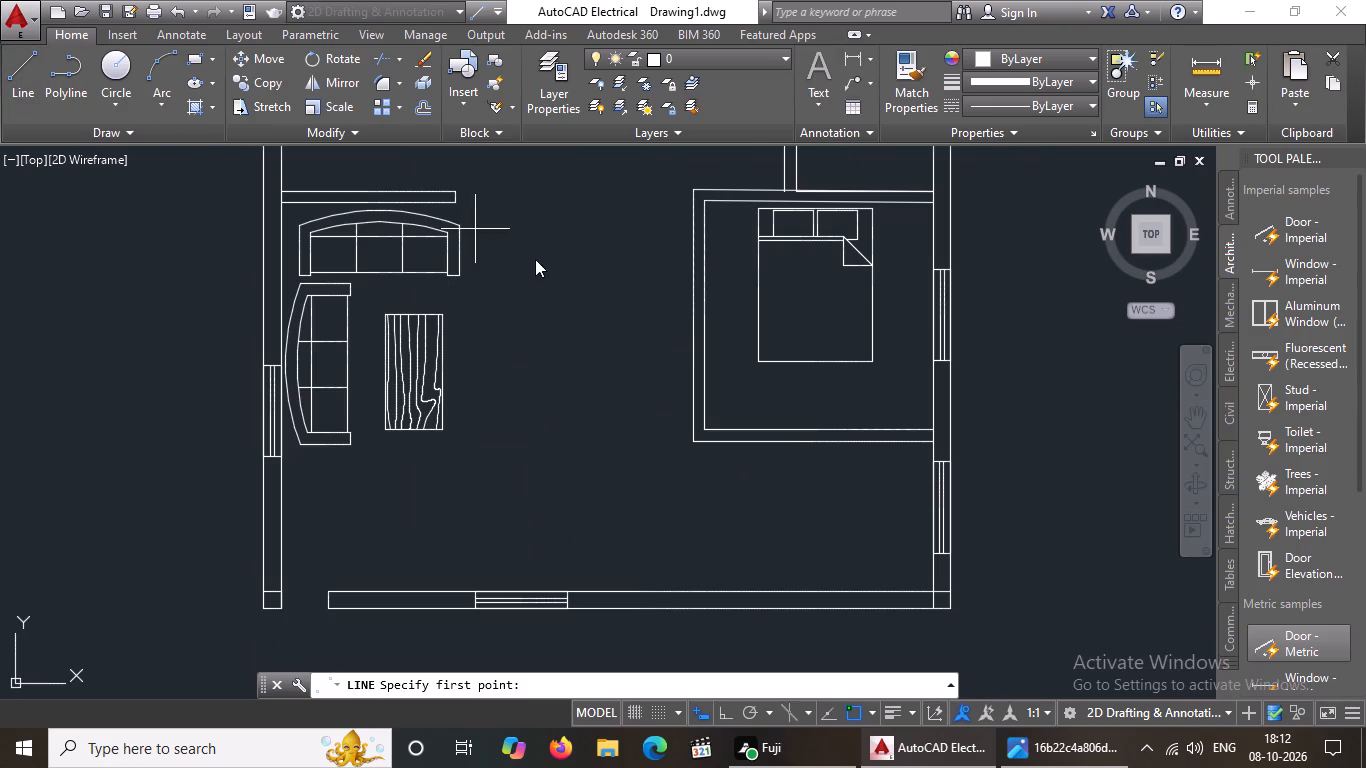
scroll(708, 420, "up", 2)
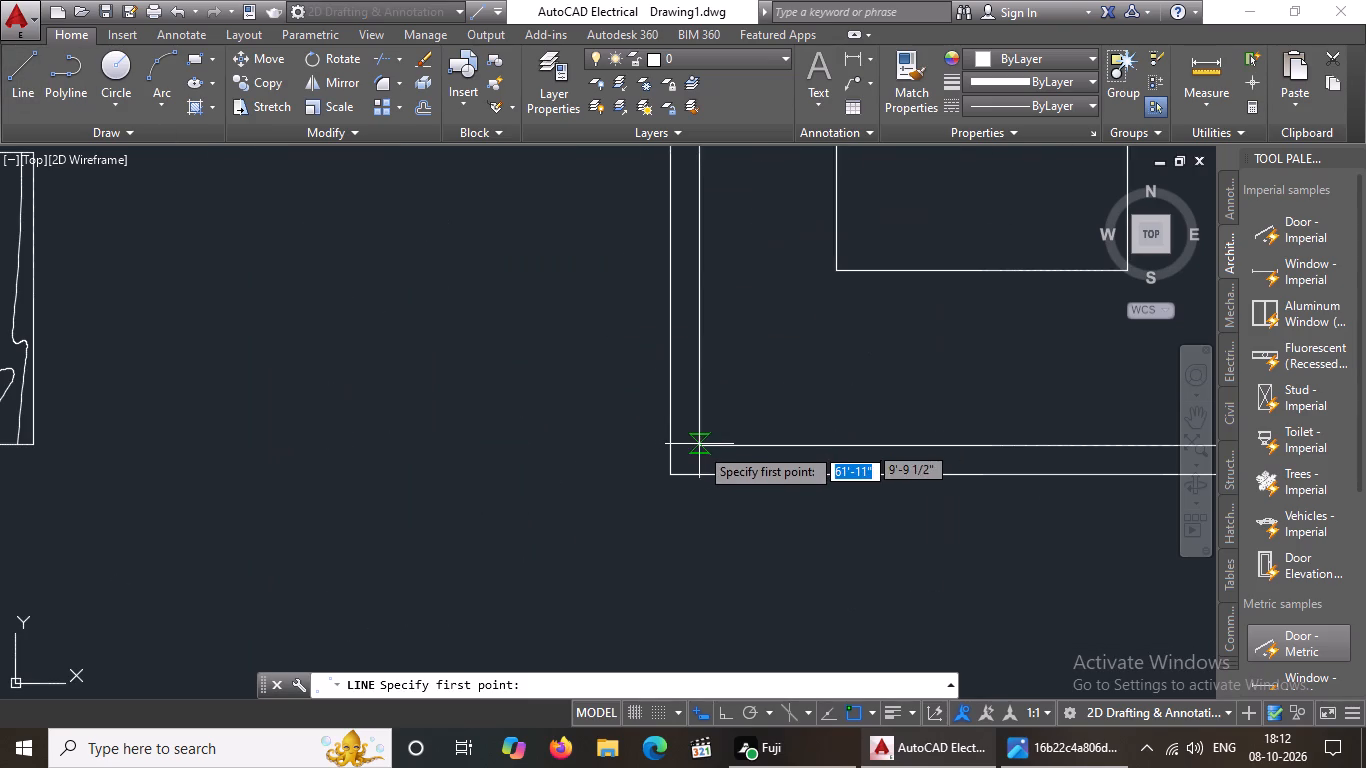
left_click(701, 447)
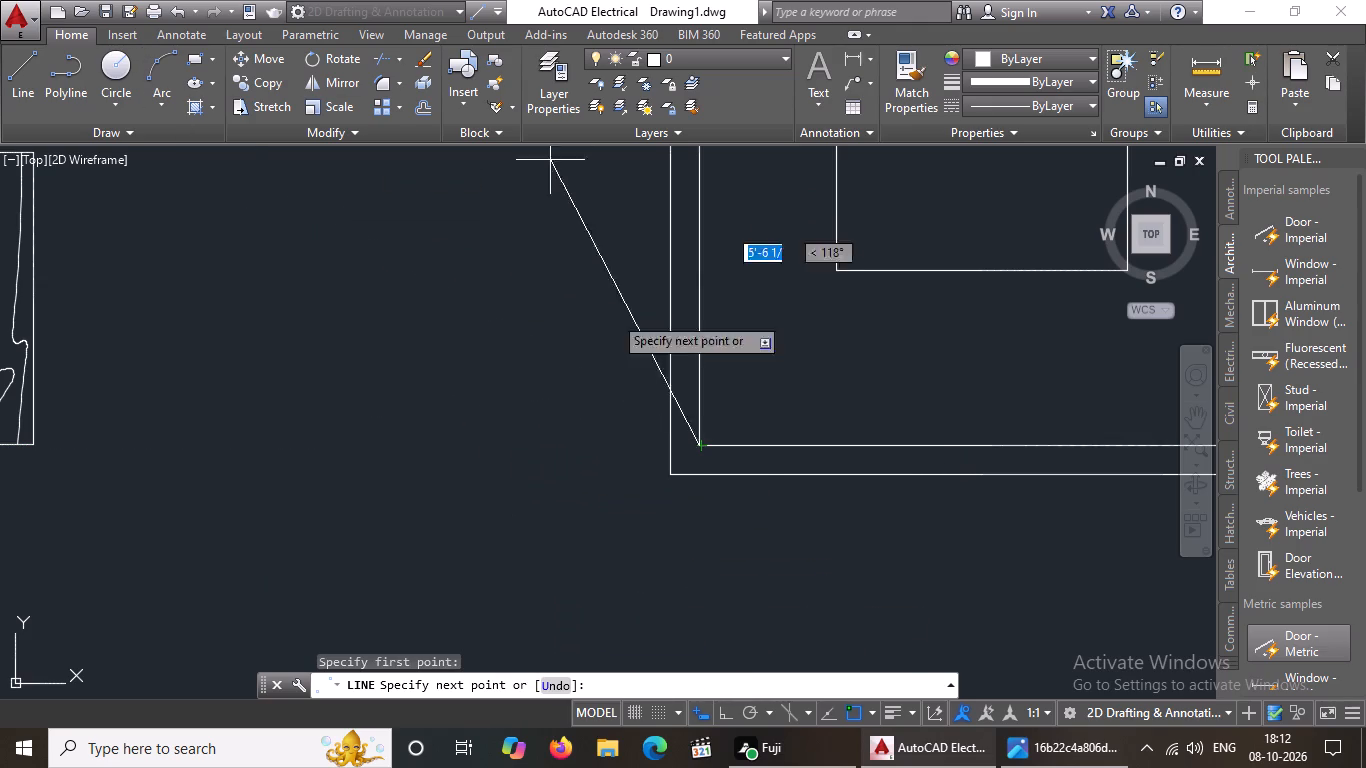
left_click(727, 709)
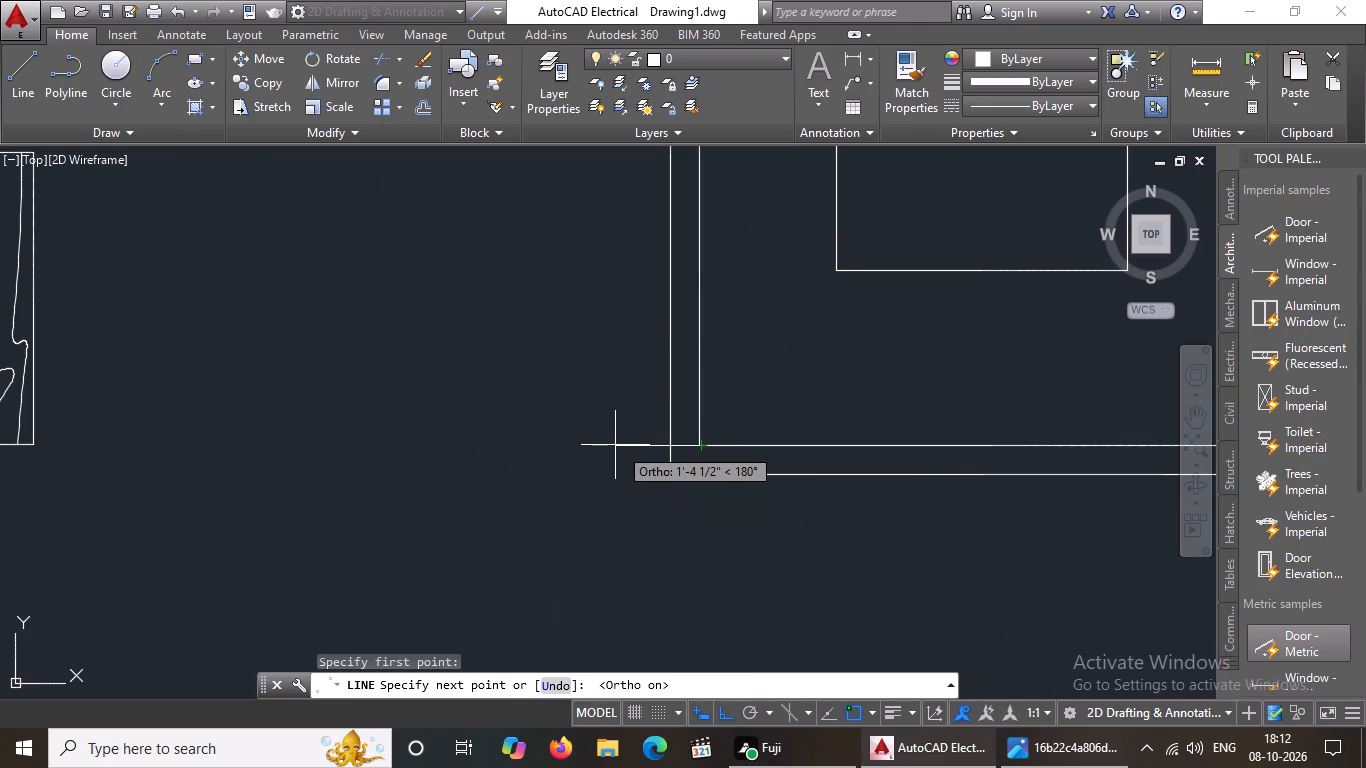
key("9")
key("shift+quotedbl")
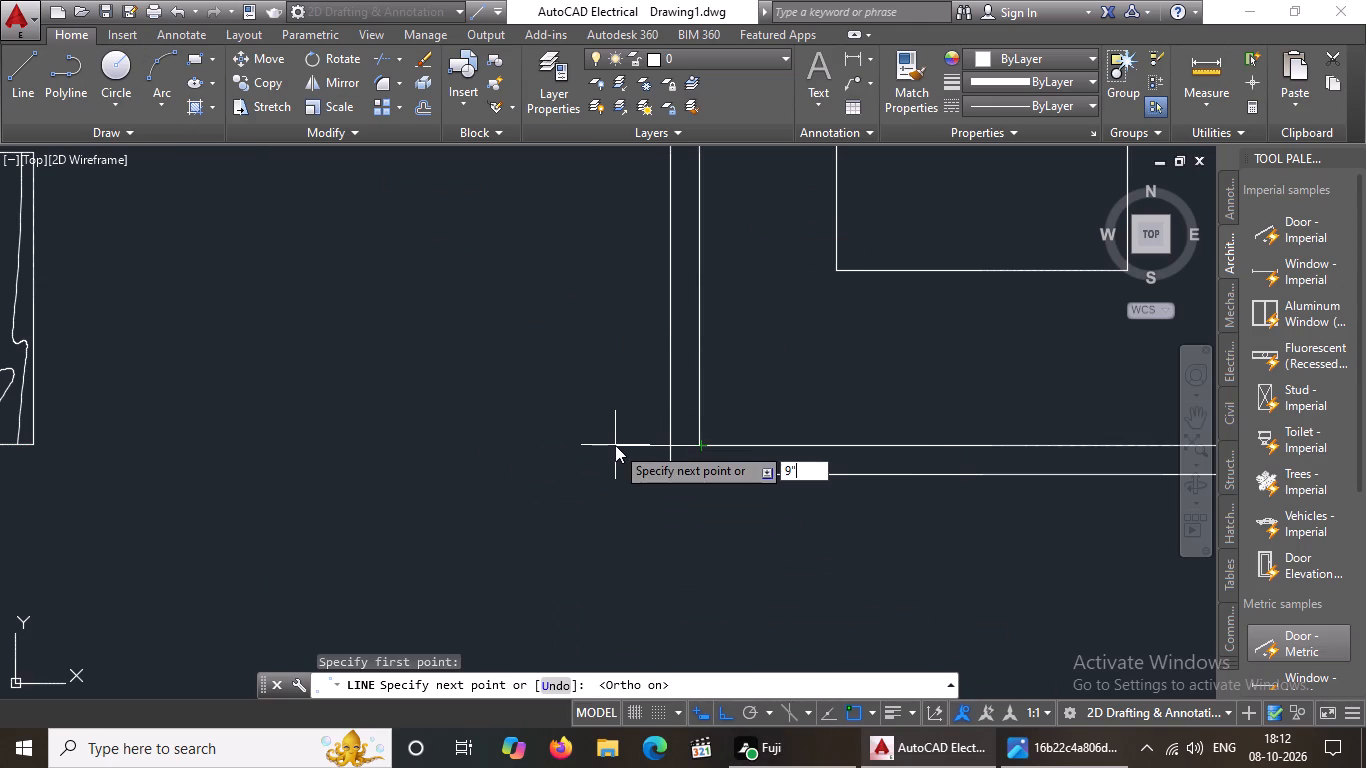
key("Return")
key("Return")
Trim the part of the short line that projects beyond the west wall's outer face.
scroll(693, 452, "up", 3)
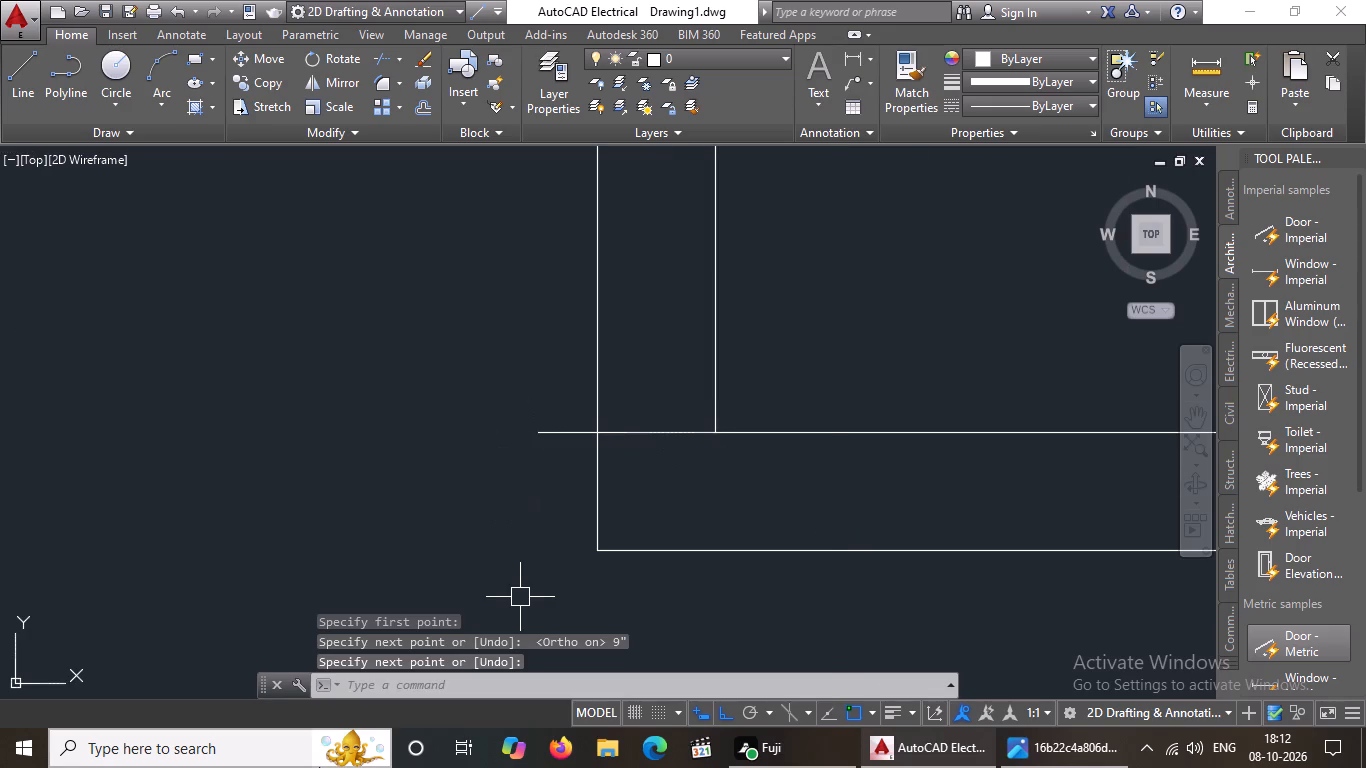
key("t")
key("r")
key("space")
key("space")
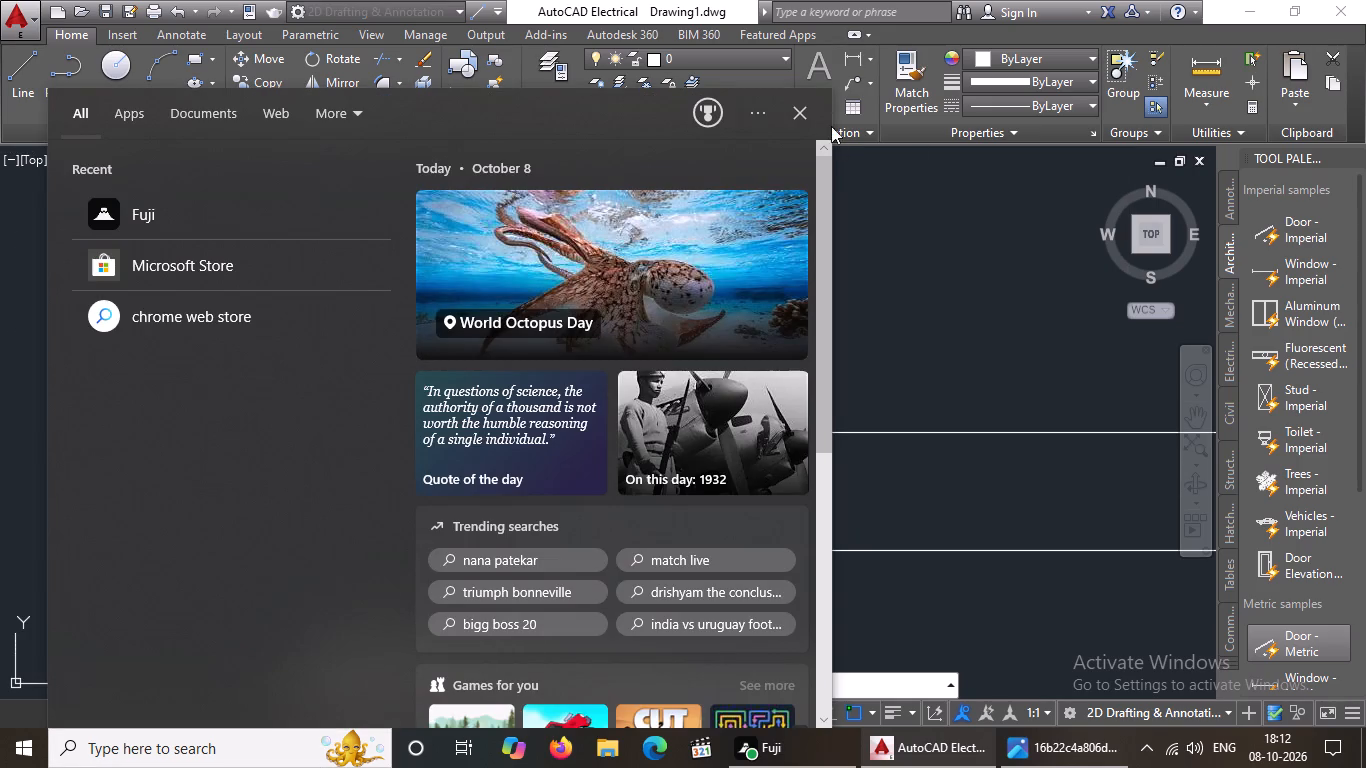
left_click(799, 113)
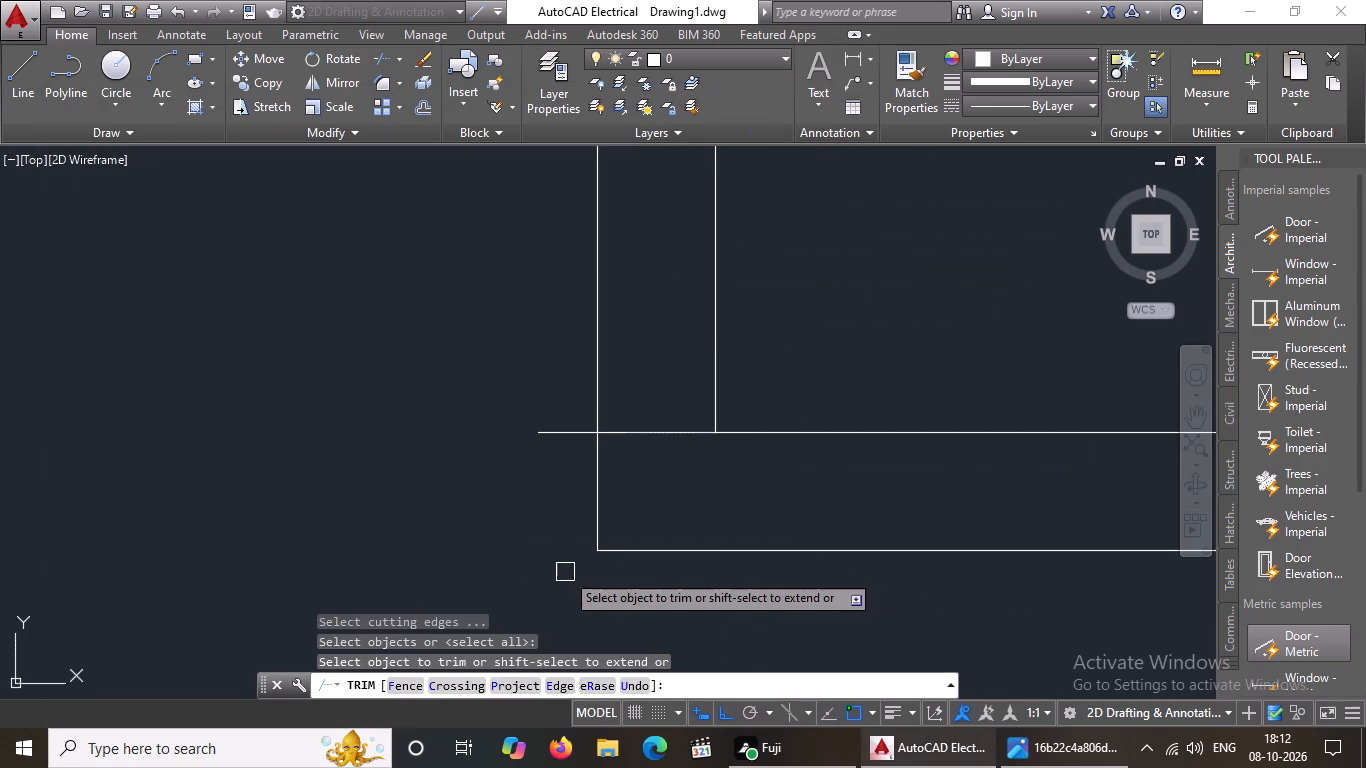
left_click(571, 434)
scroll(598, 425, "down", 3)
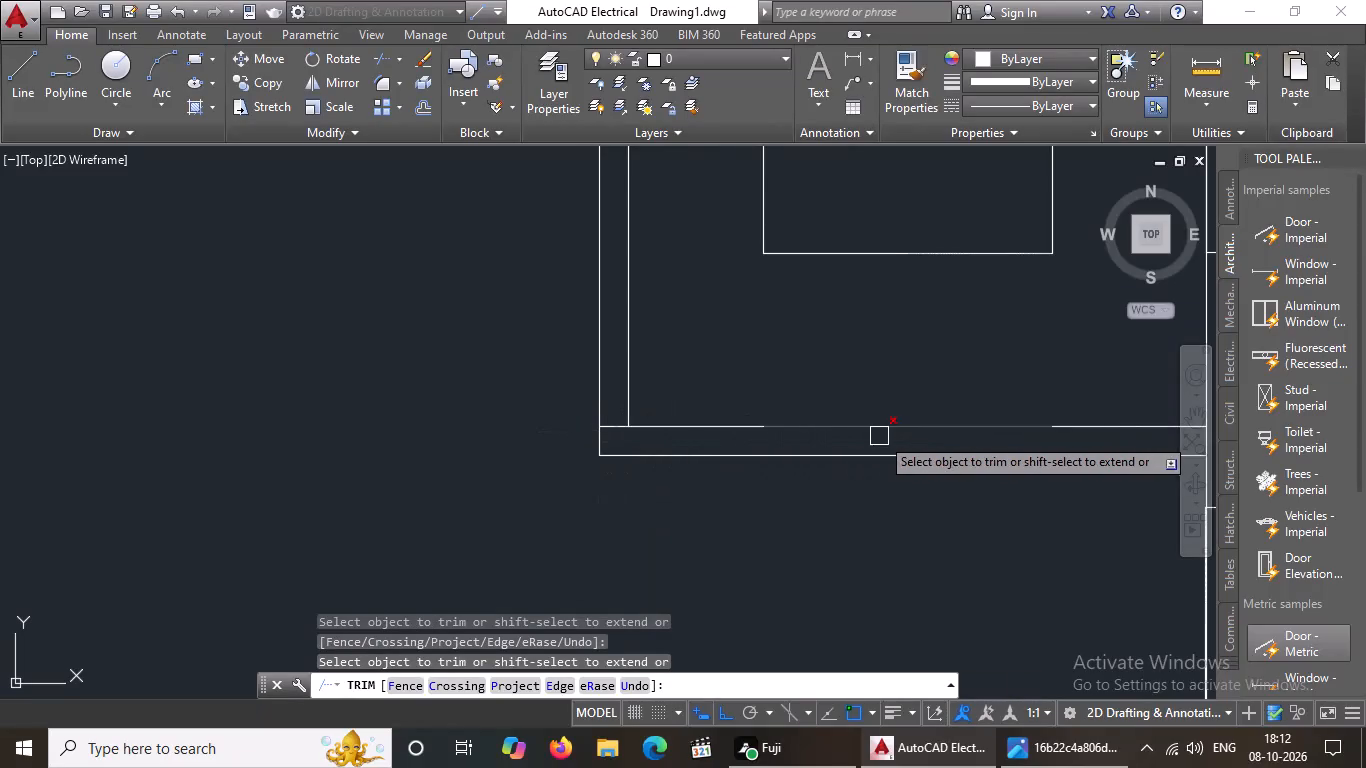
key("Escape")
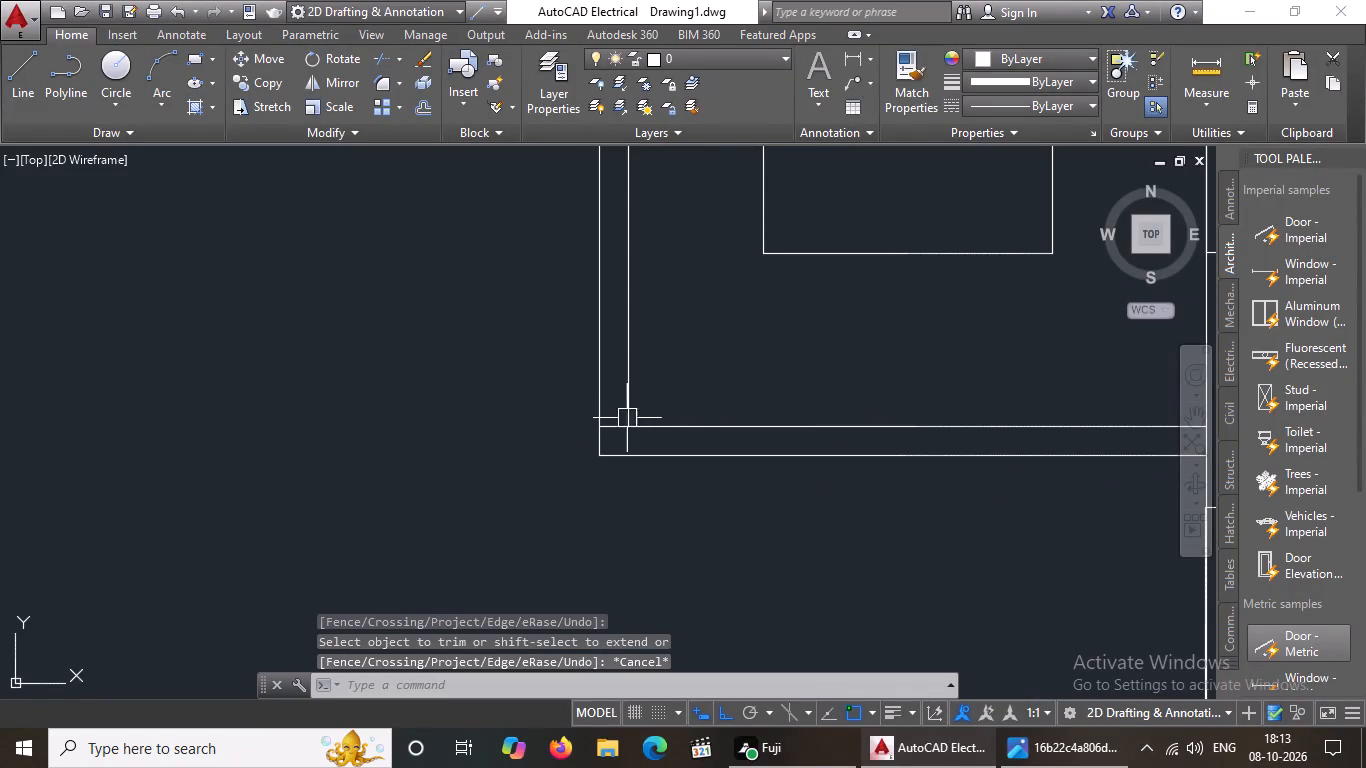
Offset the short line across the southeast bedroom's west wall 2'1" to the north to mark a door opening.
left_click(617, 423)
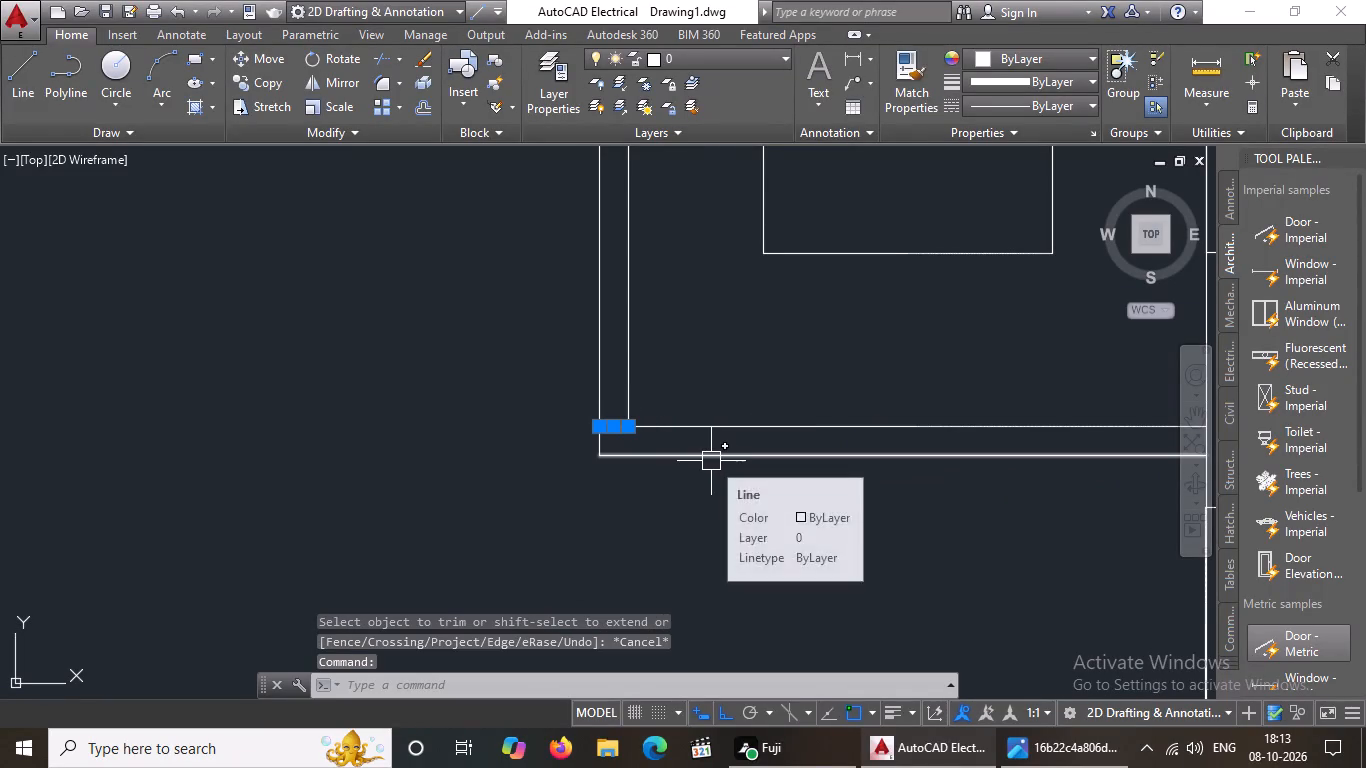
key("o")
key("Return")
type("2'1\"")
key("Return")
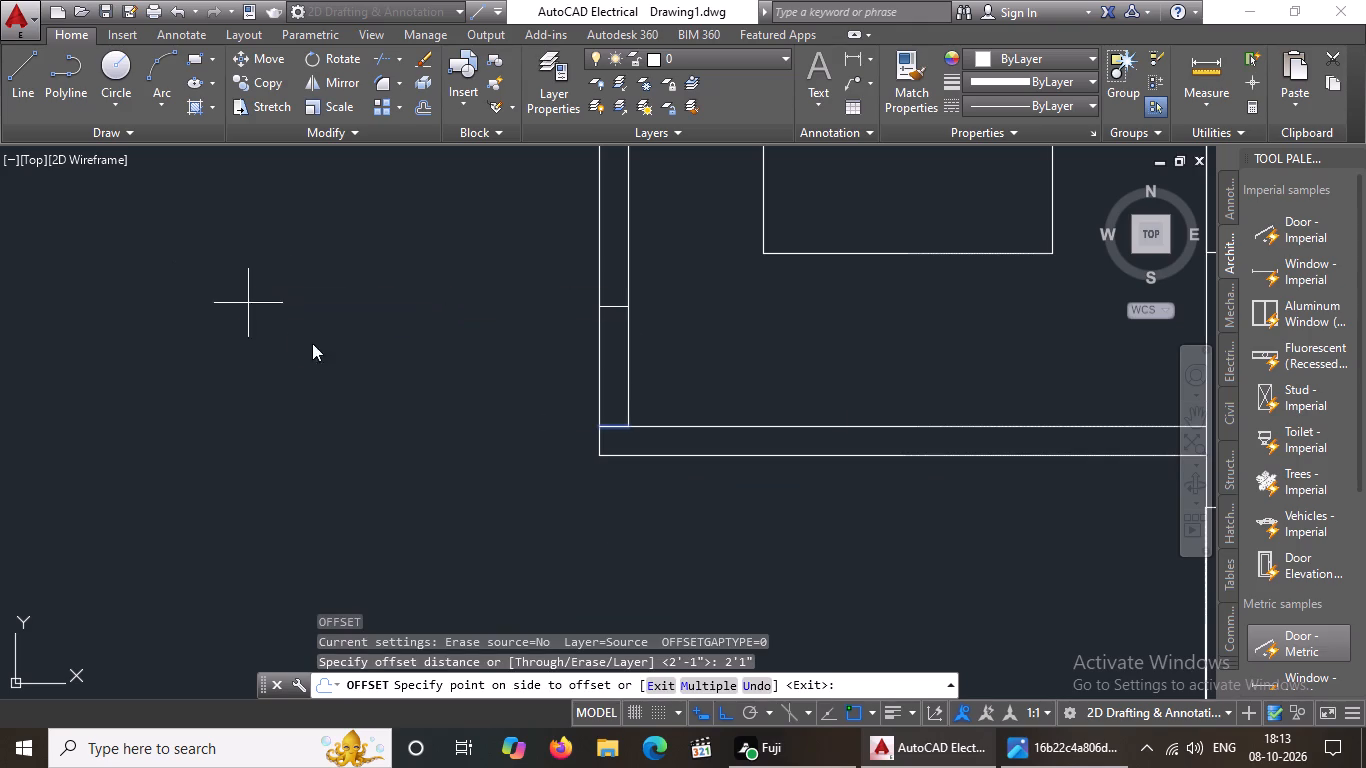
left_click(616, 324)
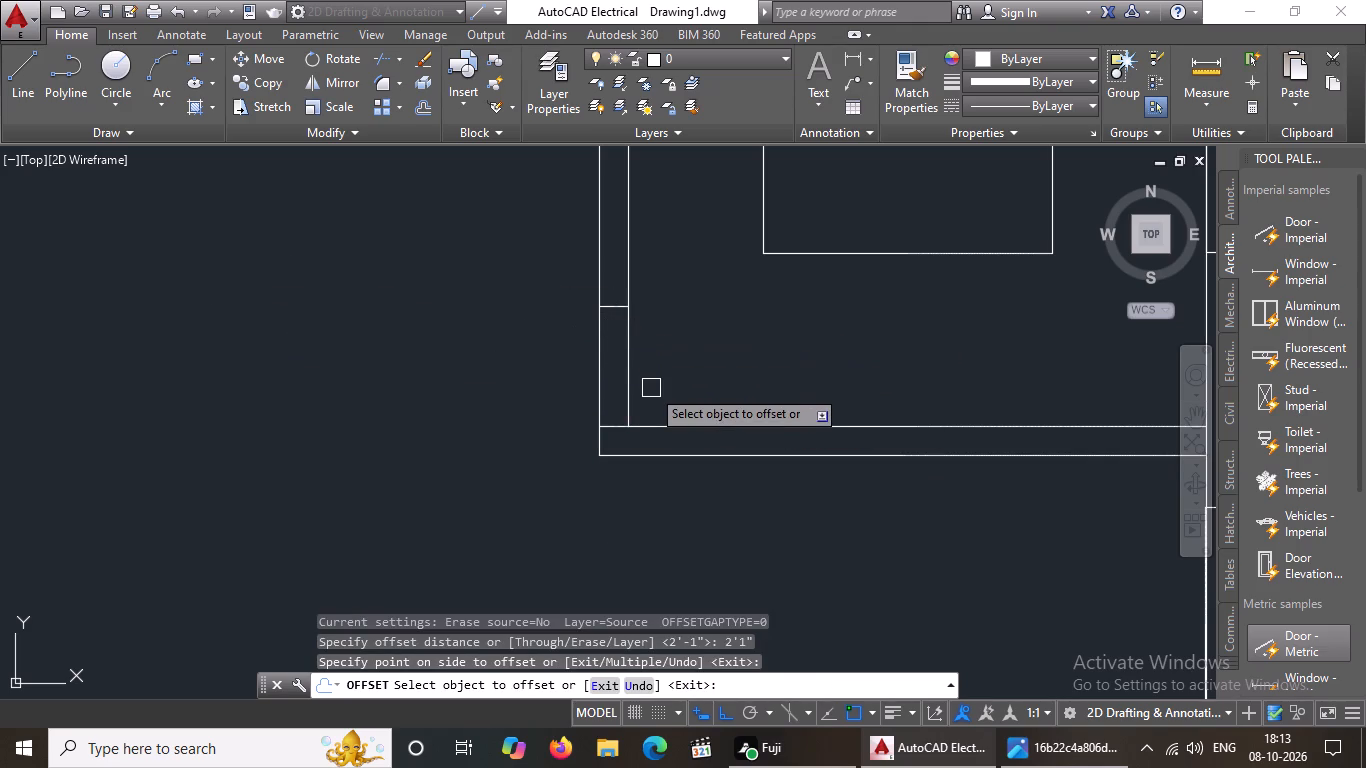
scroll(651, 387, "down", 3)
scroll(691, 202, "up", 2)
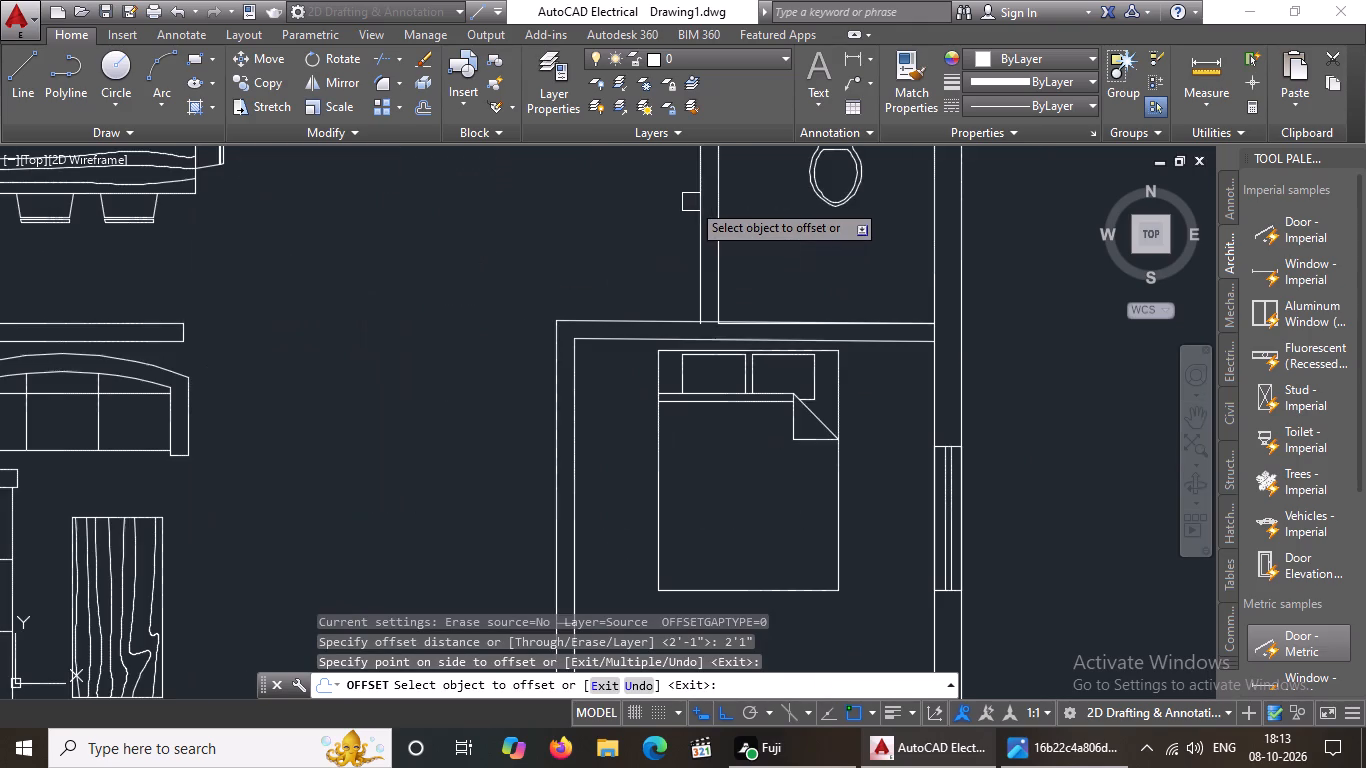
scroll(681, 235, "down", 2)
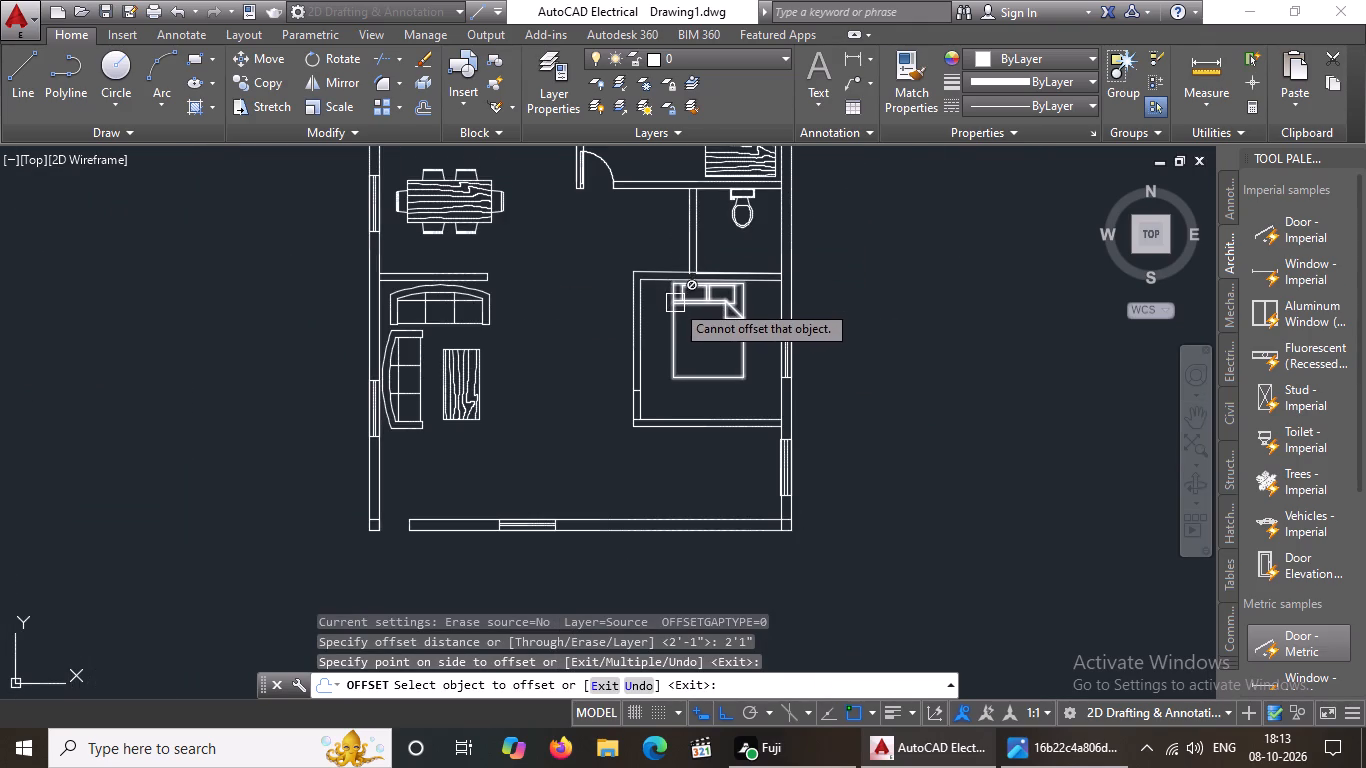
key("Escape")
Copy both door-opening lines from the northern one's east end onto the bathroom's west wall near its south end, with Ortho off.
left_click_drag(598, 365, 616, 381)
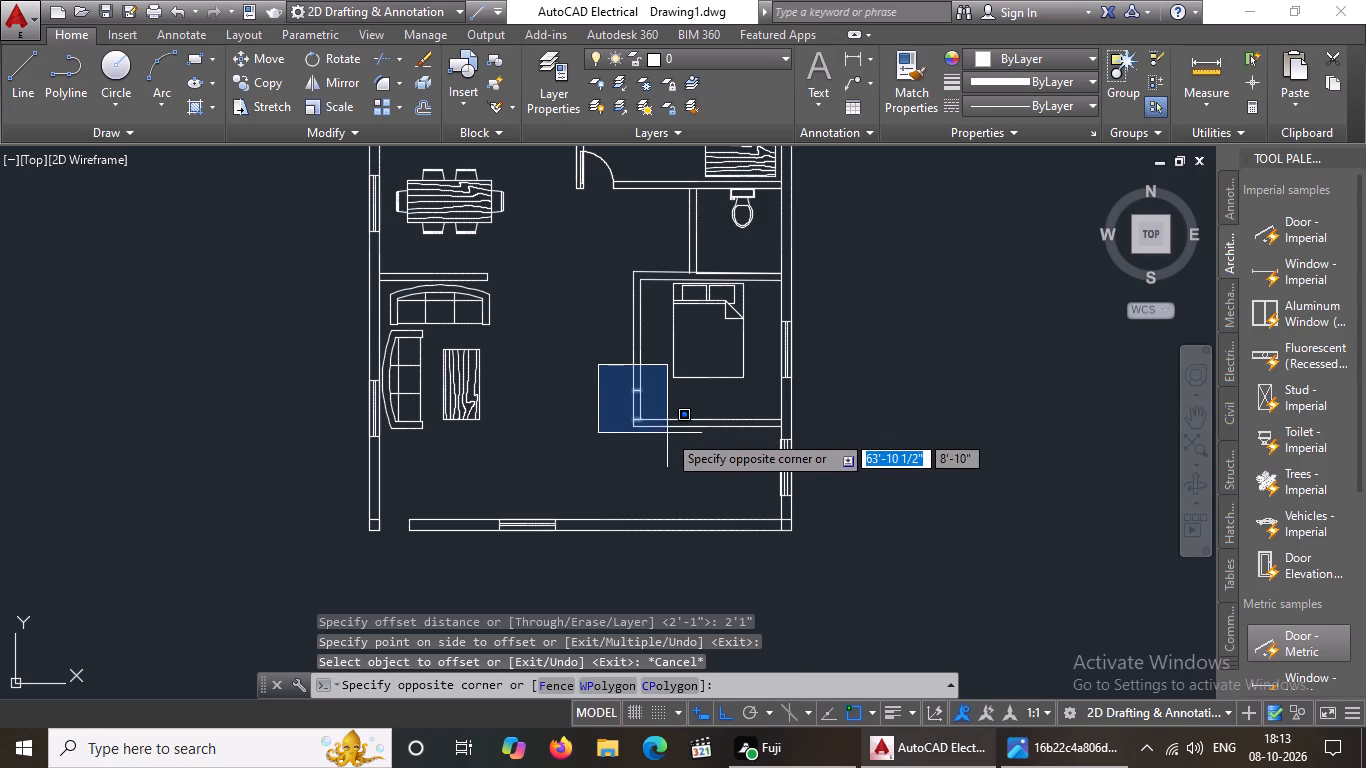
left_click(668, 430)
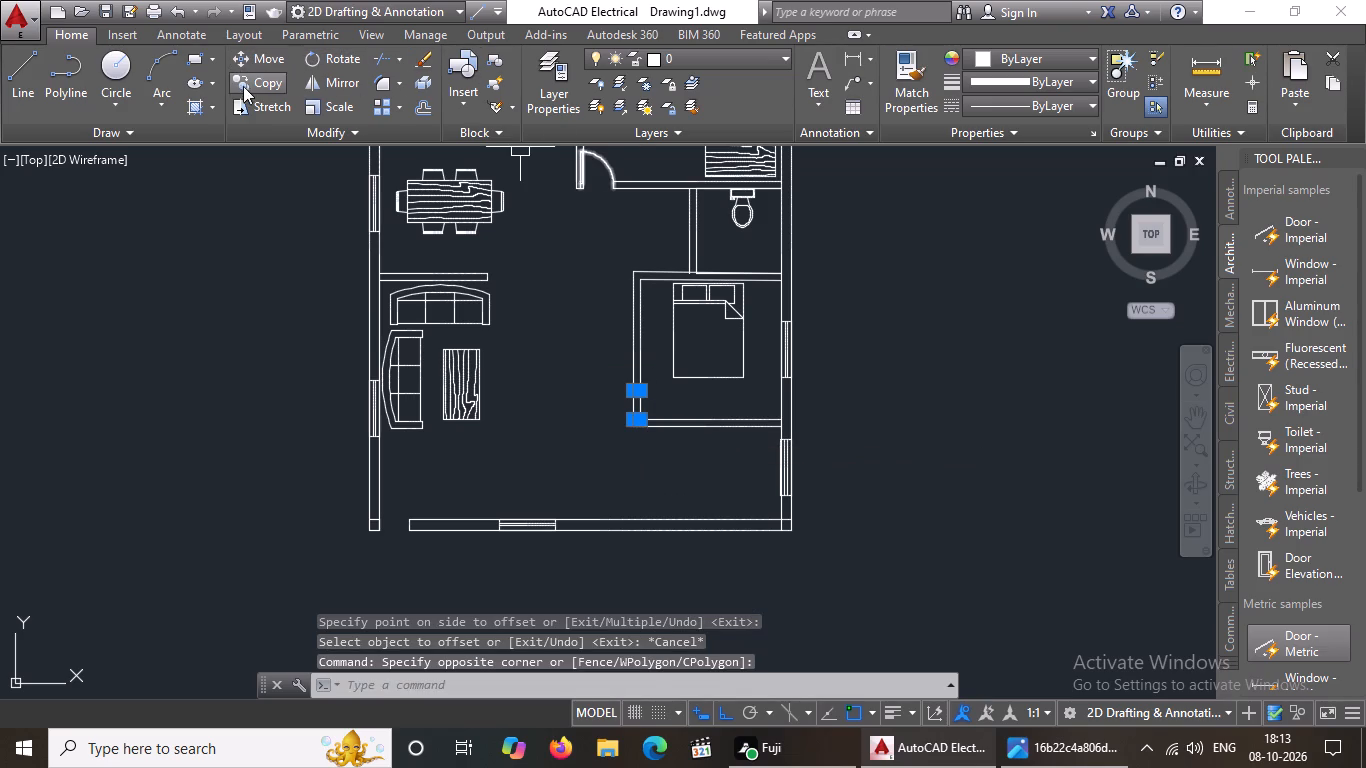
left_click(249, 85)
scroll(622, 404, "up", 1)
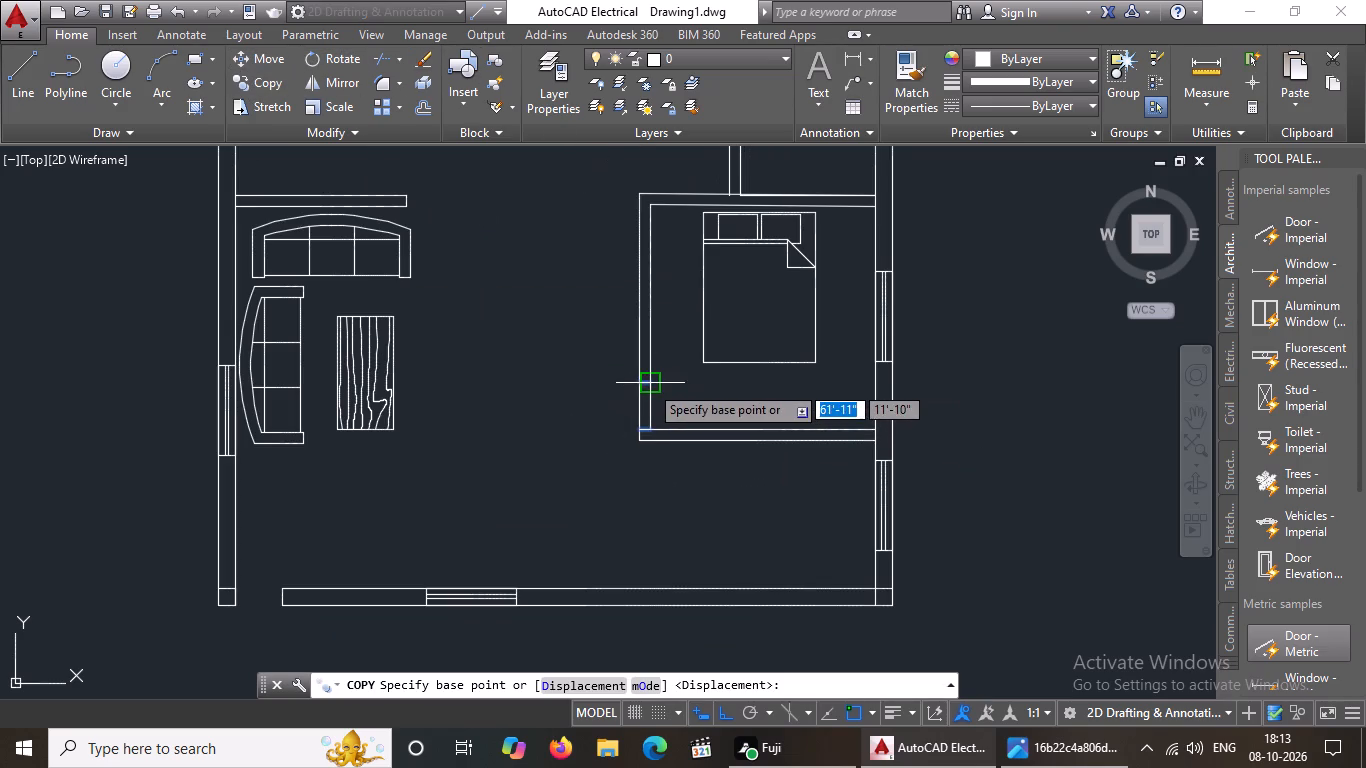
left_click(649, 384)
scroll(760, 166, "up", 2)
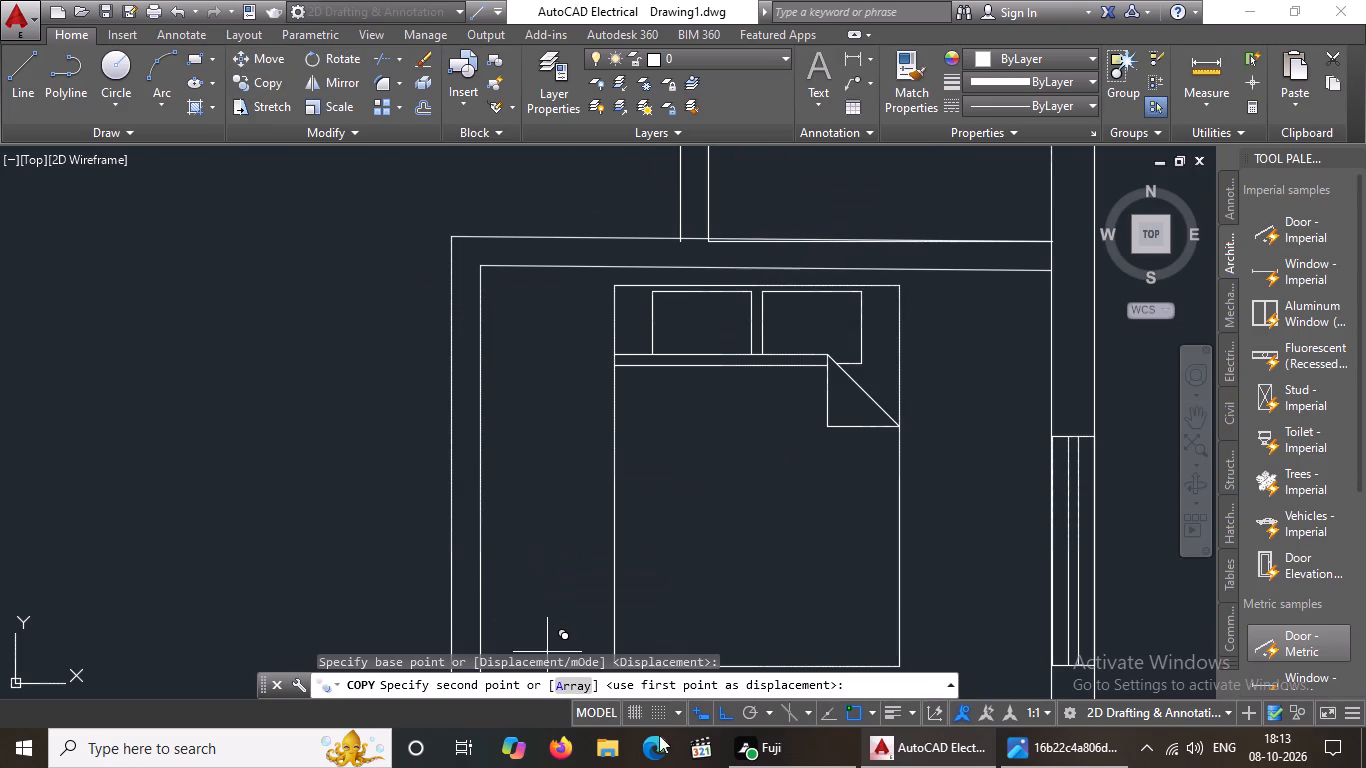
left_click(728, 706)
scroll(739, 292, "down", 2)
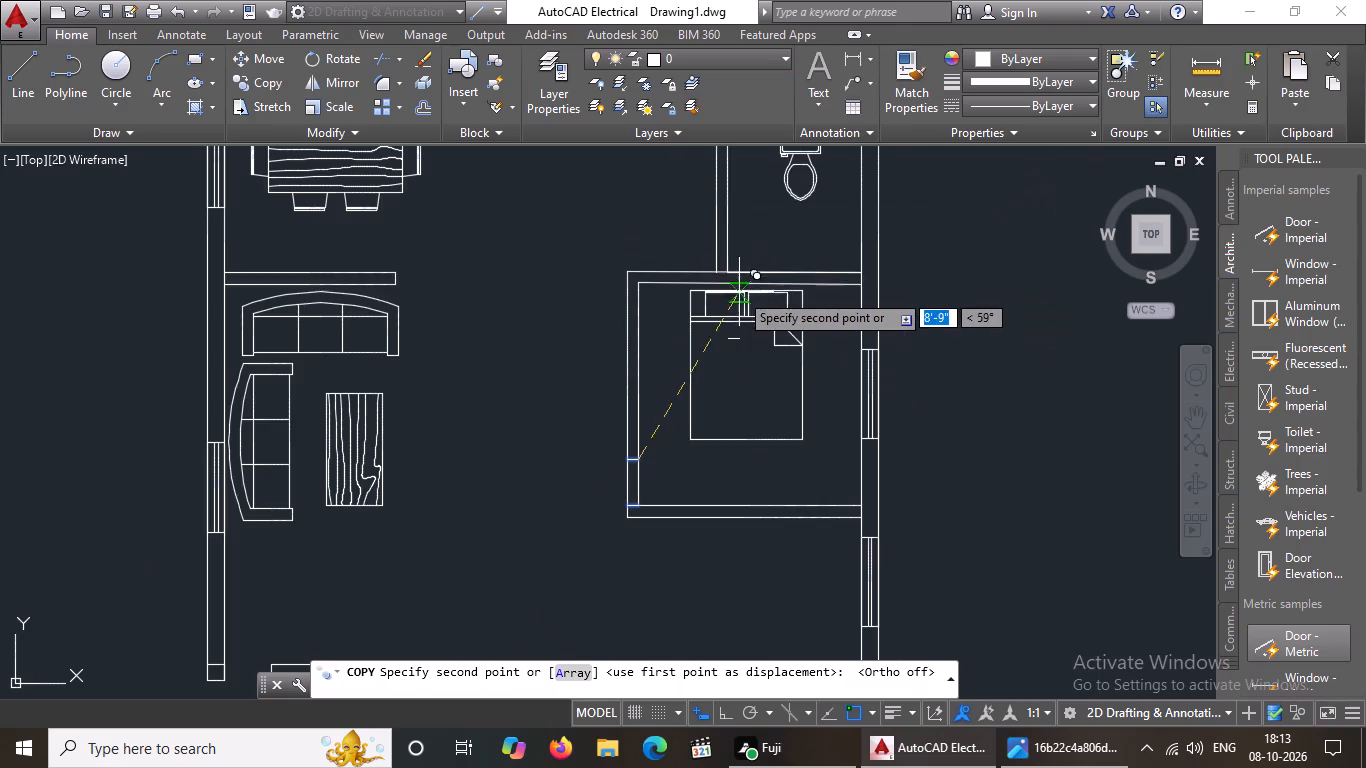
scroll(715, 206, "up", 3)
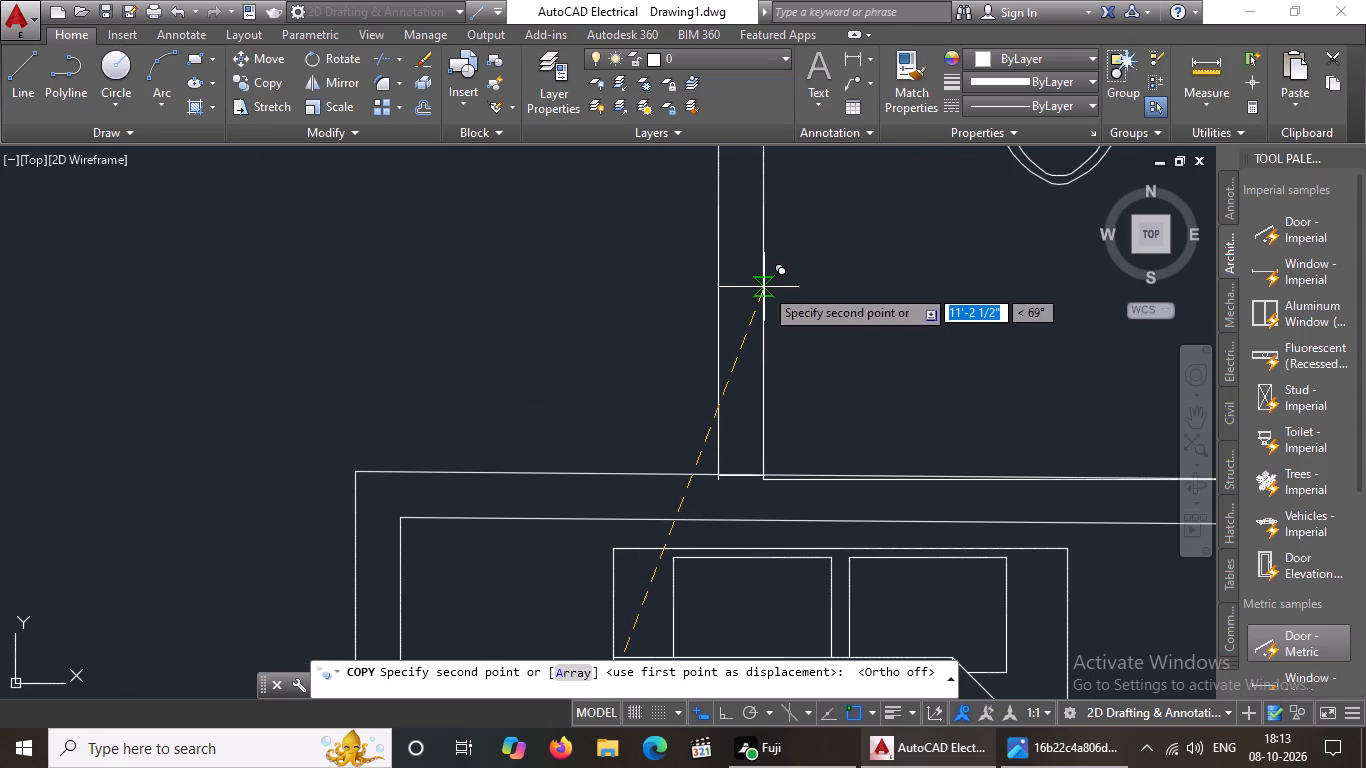
left_click(764, 285)
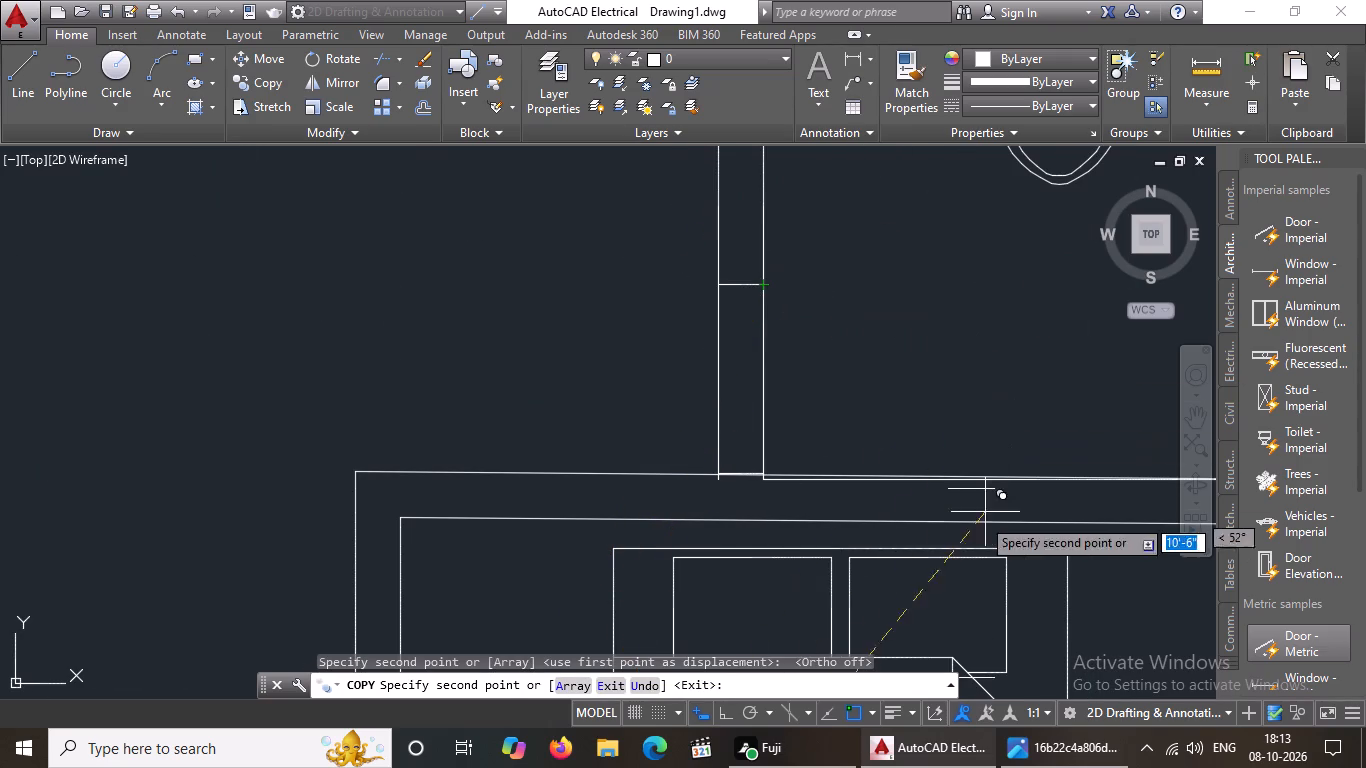
Delete the southern of the two copied door-opening lines across the south end of the bathroom's west wall.
key("Escape")
scroll(804, 498, "up", 3)
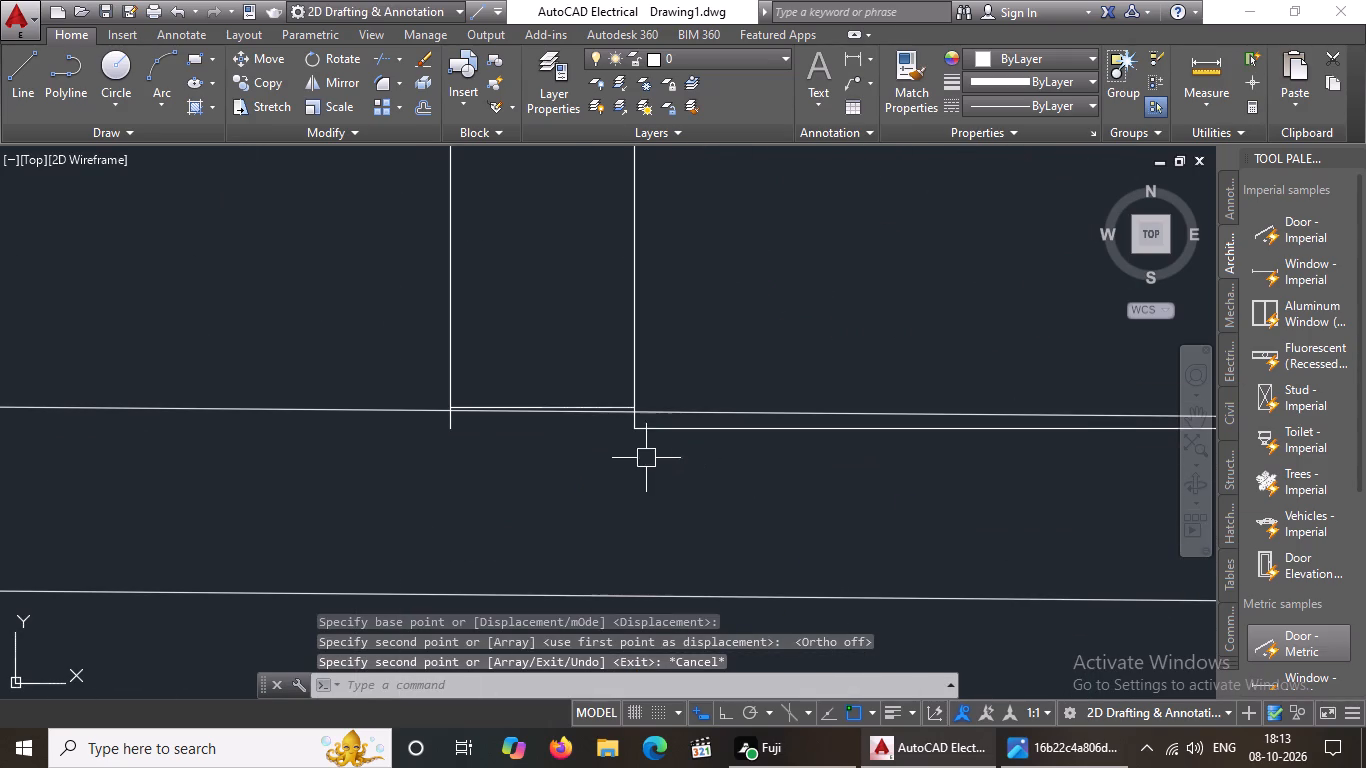
left_click(552, 407)
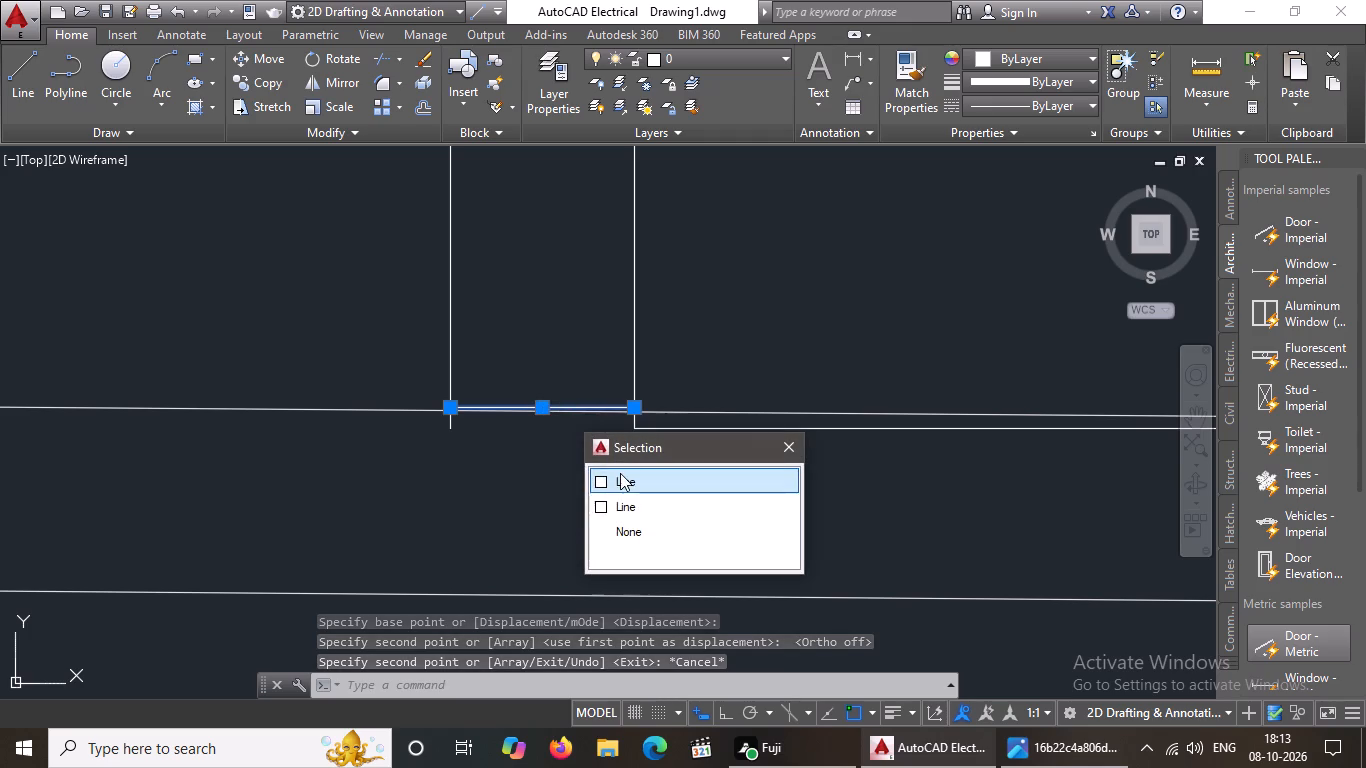
key("Delete")
key("Delete")
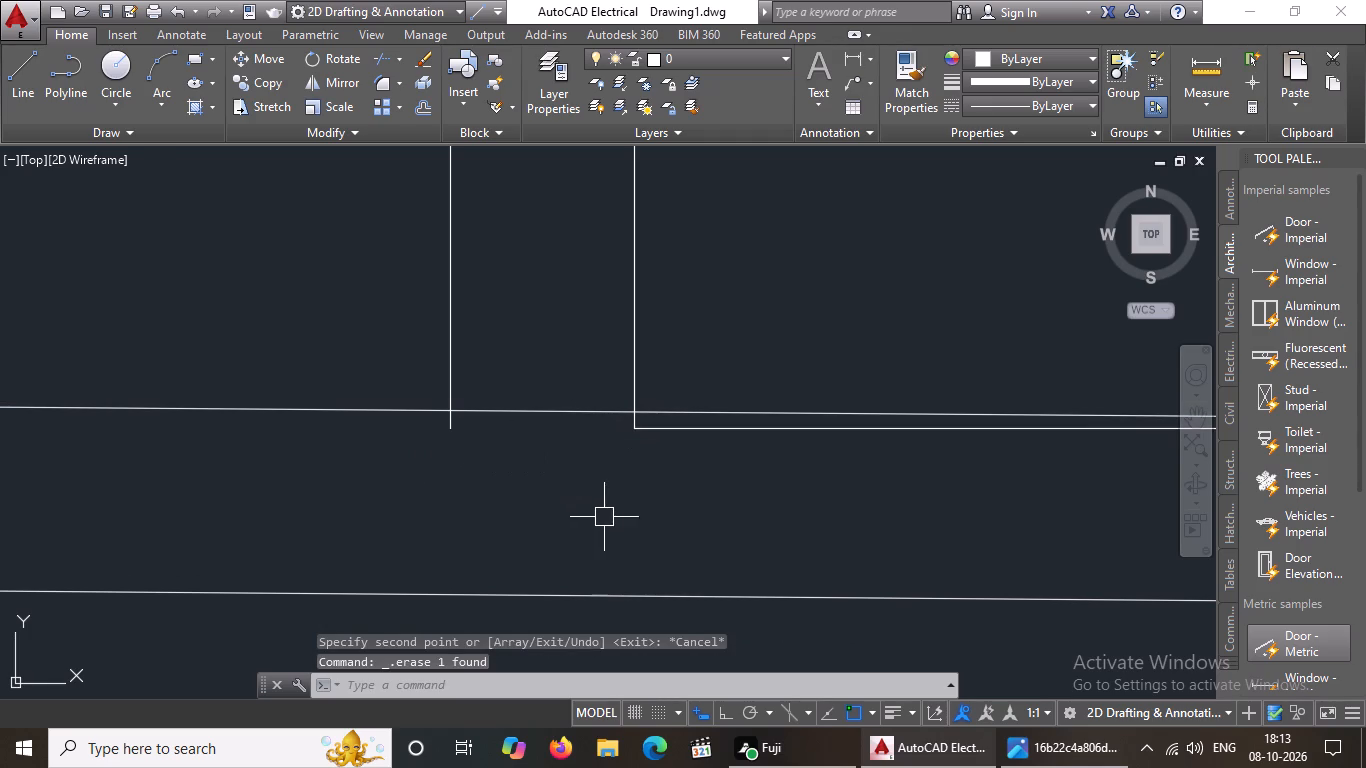
Trim the bathroom west wall's outer face line where it projects past the southeast bedroom's north wall.
key("Escape")
key("t")
key("r")
key("space")
key("space")
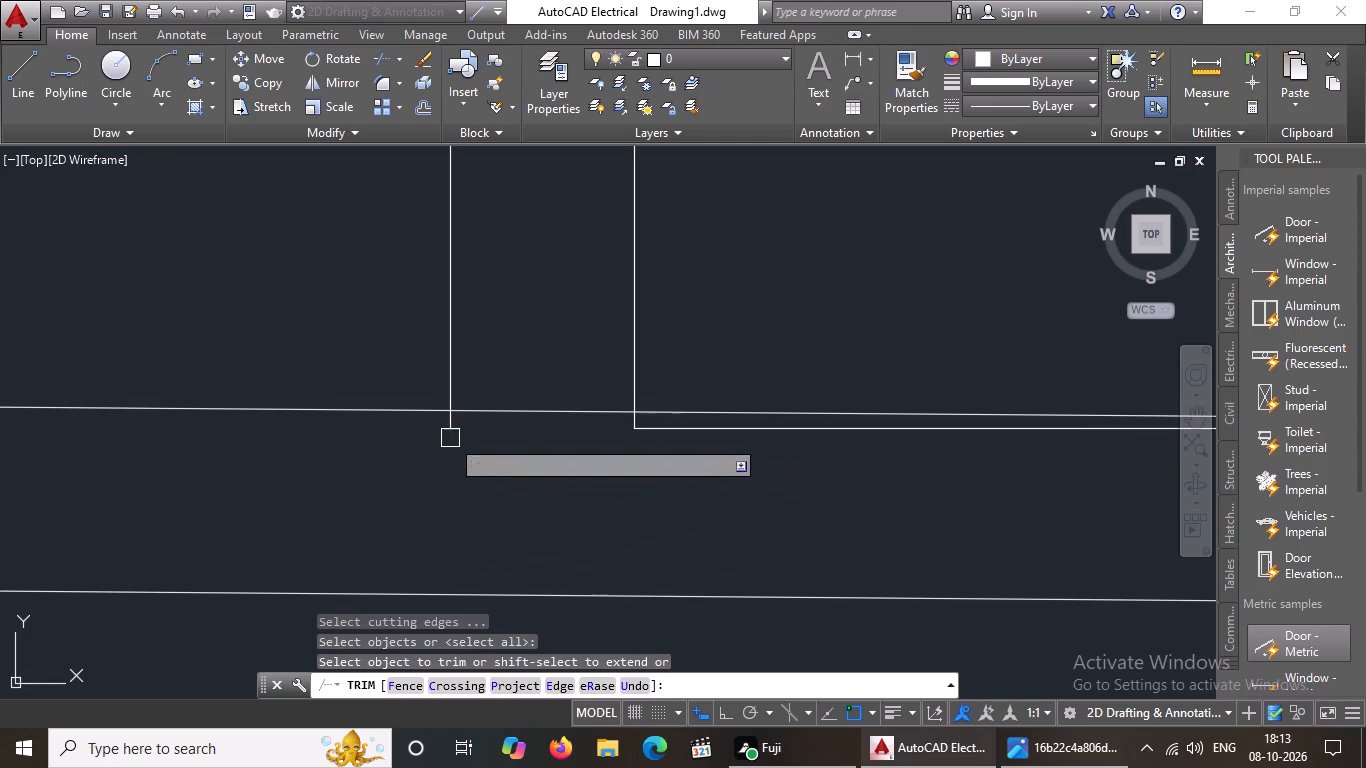
left_click_drag(452, 431, 461, 428)
left_click(632, 426)
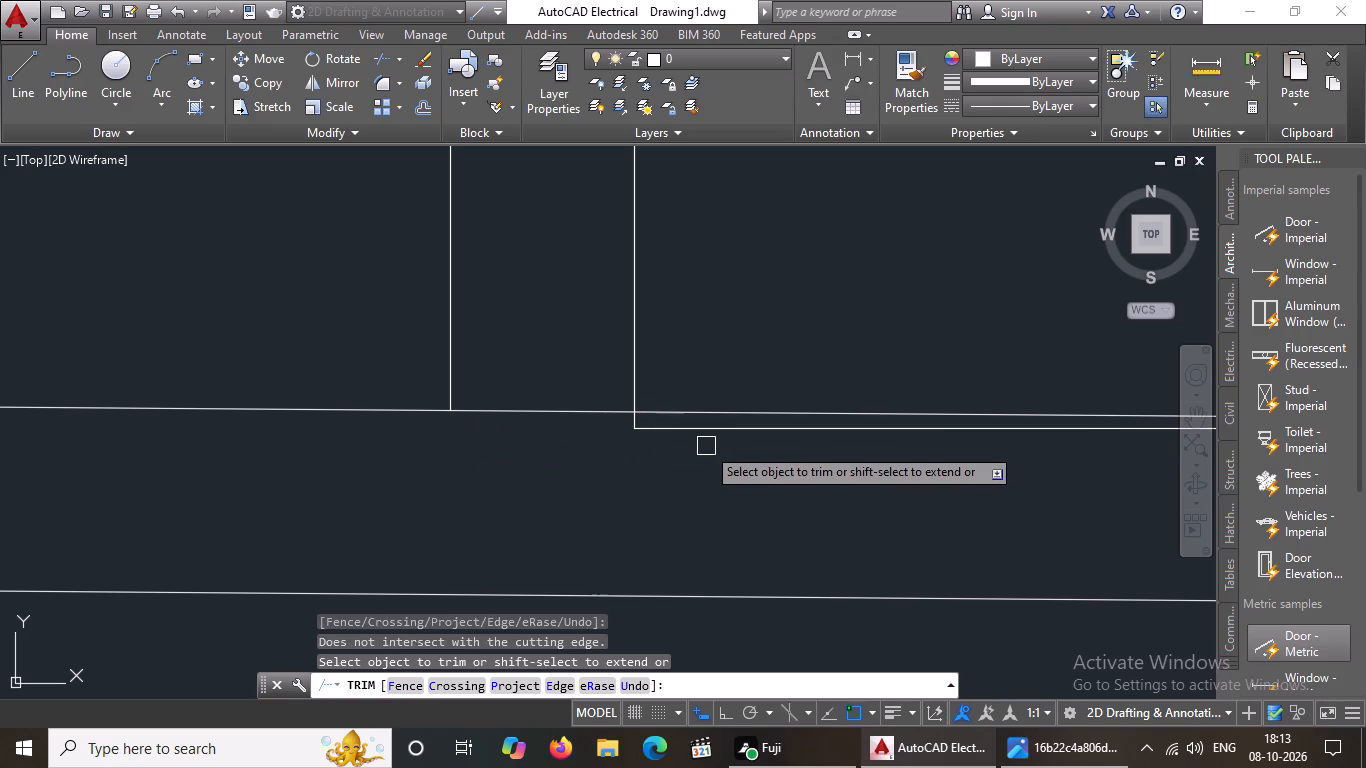
key("Escape")
Delete the extra horizontal line running along the southeast bedroom's north wall, east from the bathroom wall's inner face.
left_click(634, 428)
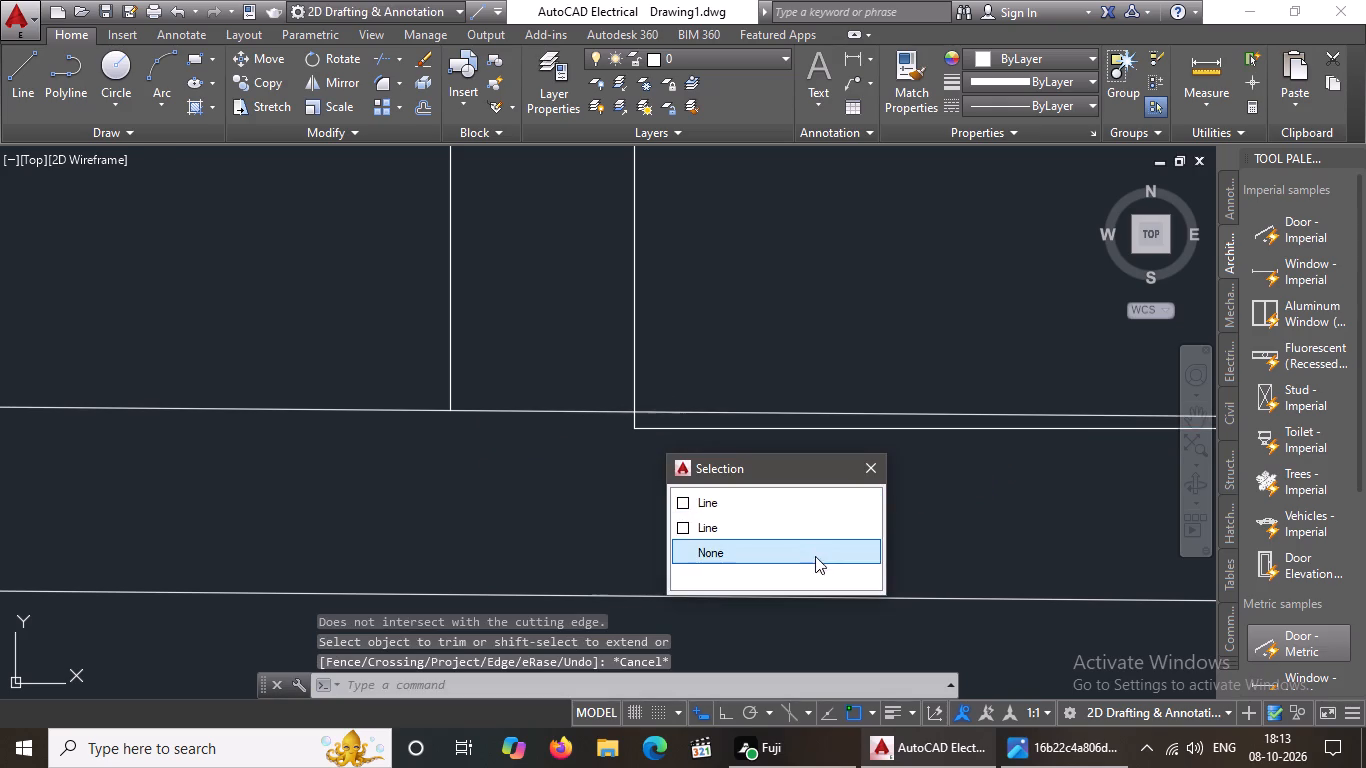
key("Delete")
key("Delete")
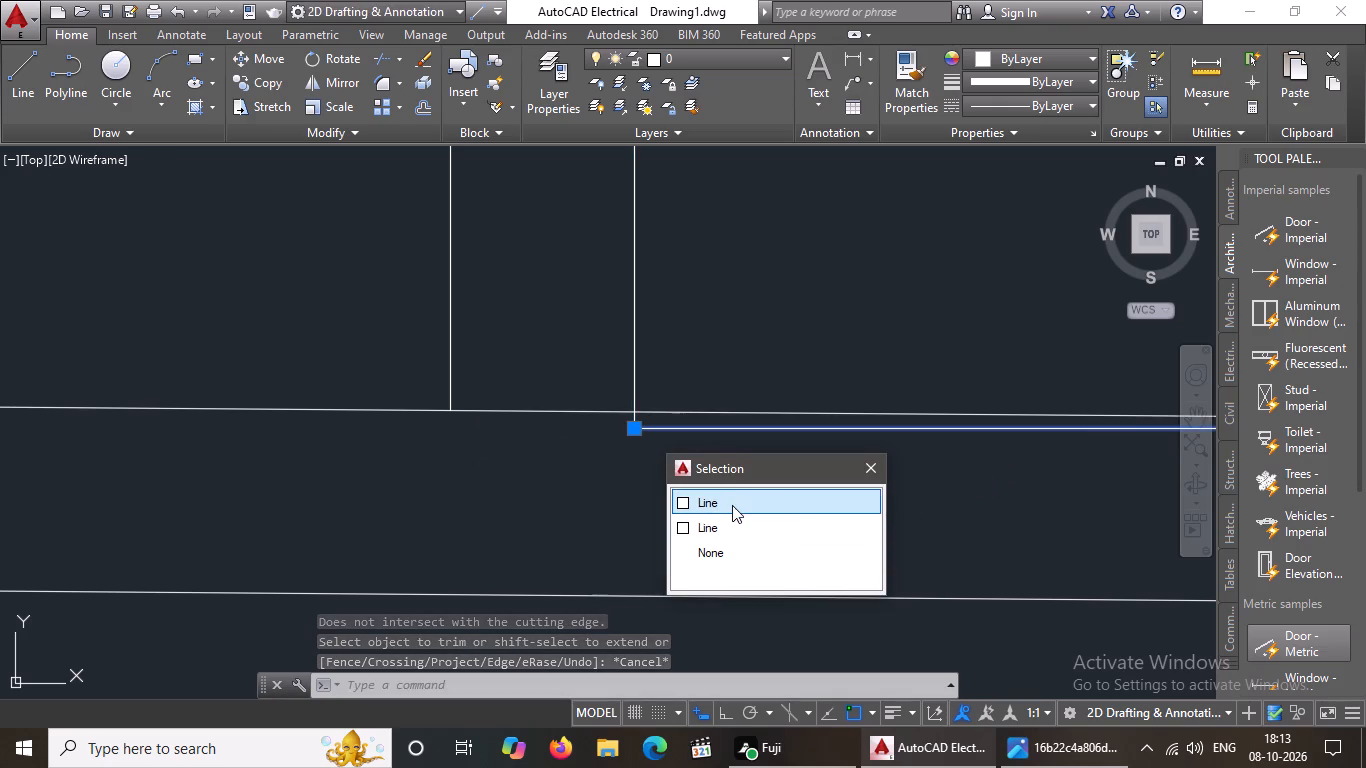
left_click(732, 505)
left_click(719, 507)
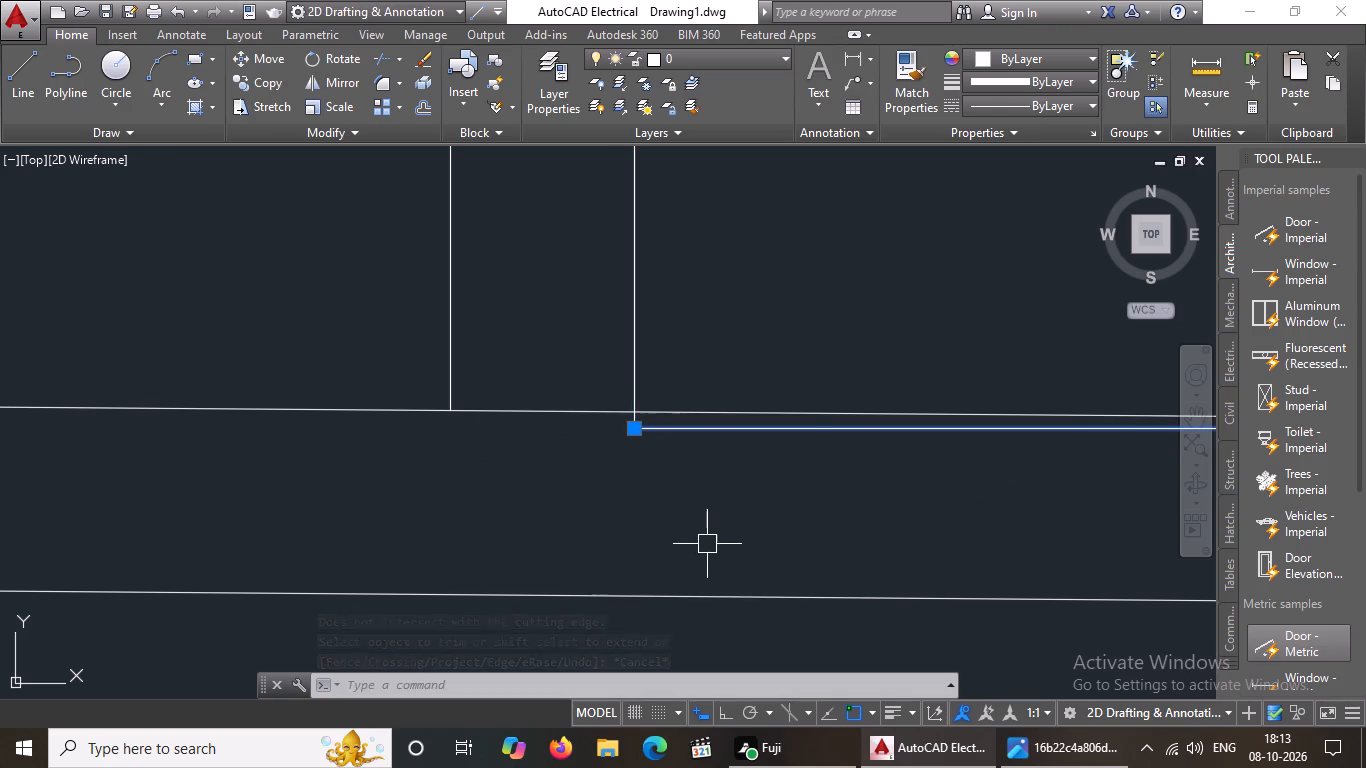
key("Delete")
key("Delete")
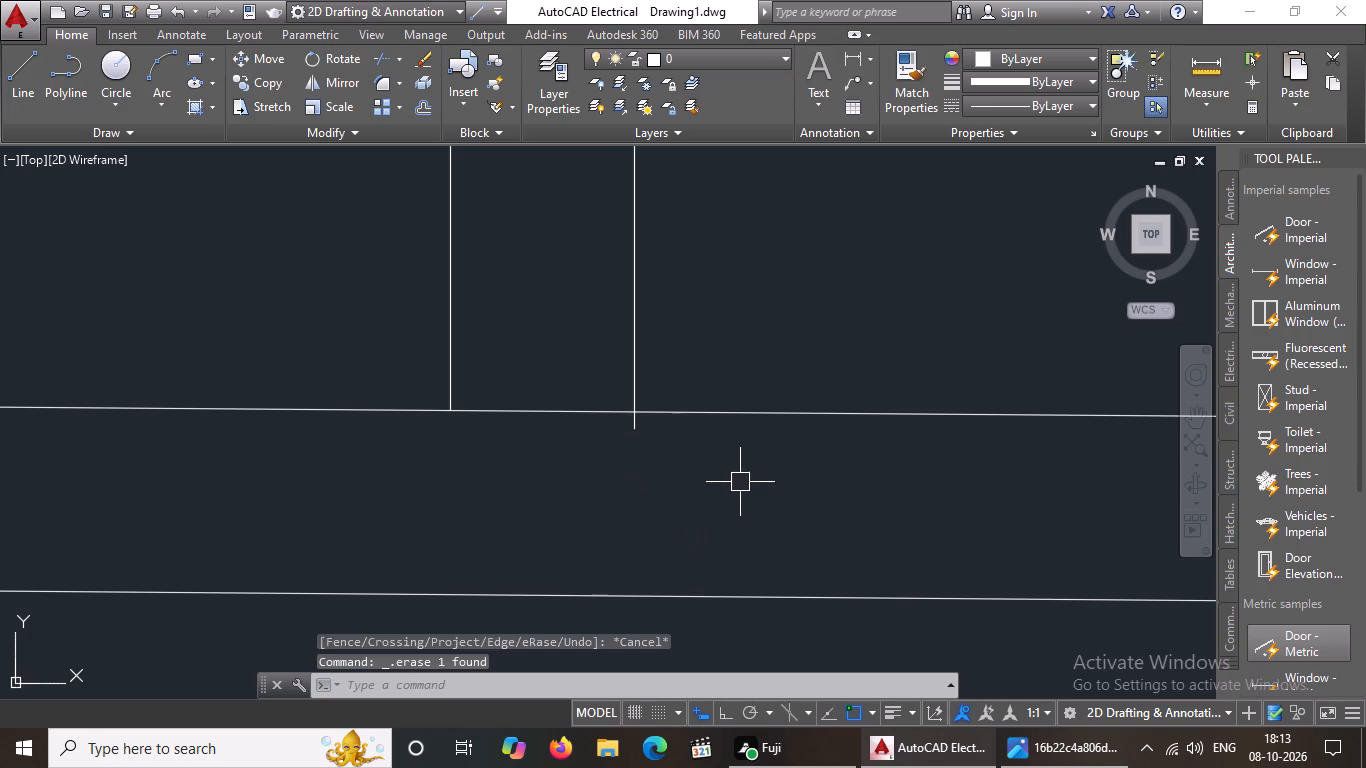
Trim the bathroom west wall's inner face line where it projects past the southeast bedroom's north wall.
key("Escape")
key("t")
key("r")
key("space")
key("space")
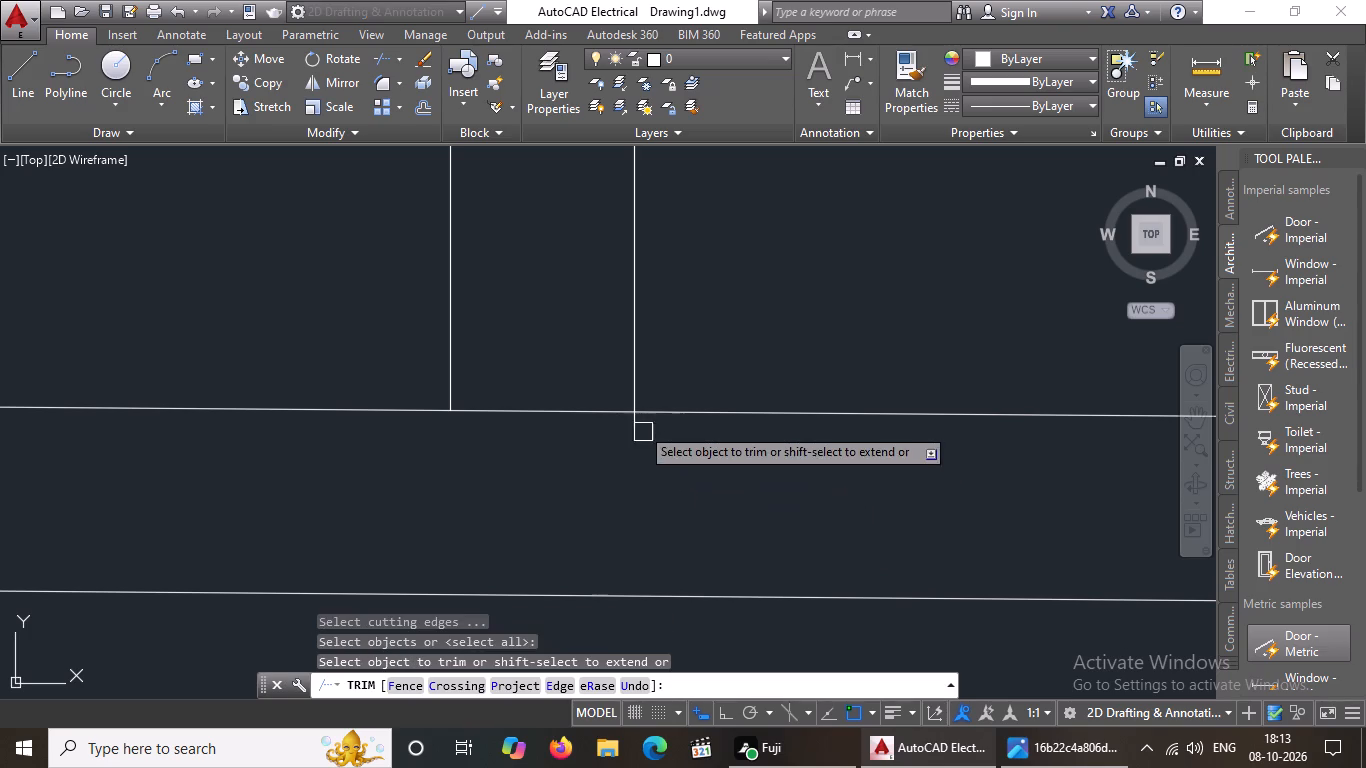
left_click(633, 433)
Trim both face lines of the southeast bedroom's west wall below the short cross line to open the doorway.
scroll(689, 431, "down", 6)
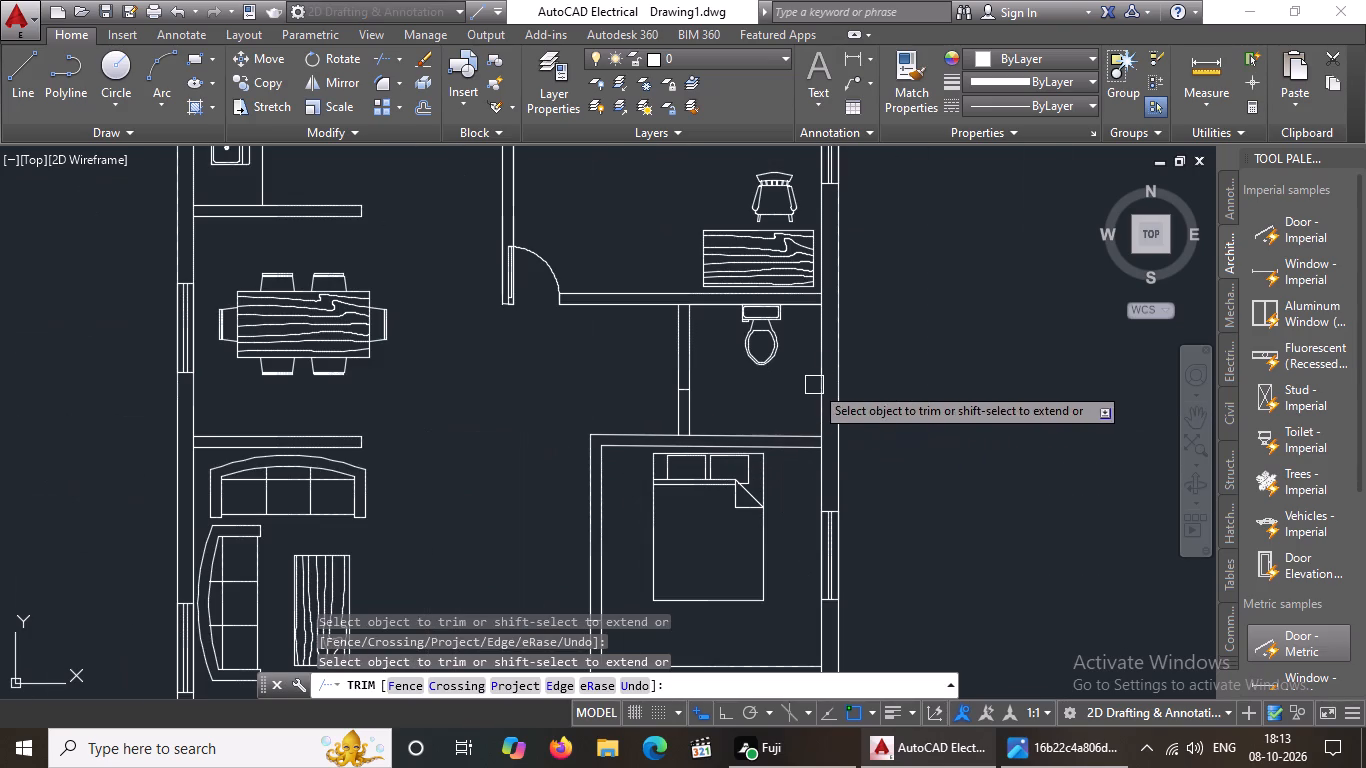
scroll(738, 411, "up", 1)
scroll(738, 411, "down", 3)
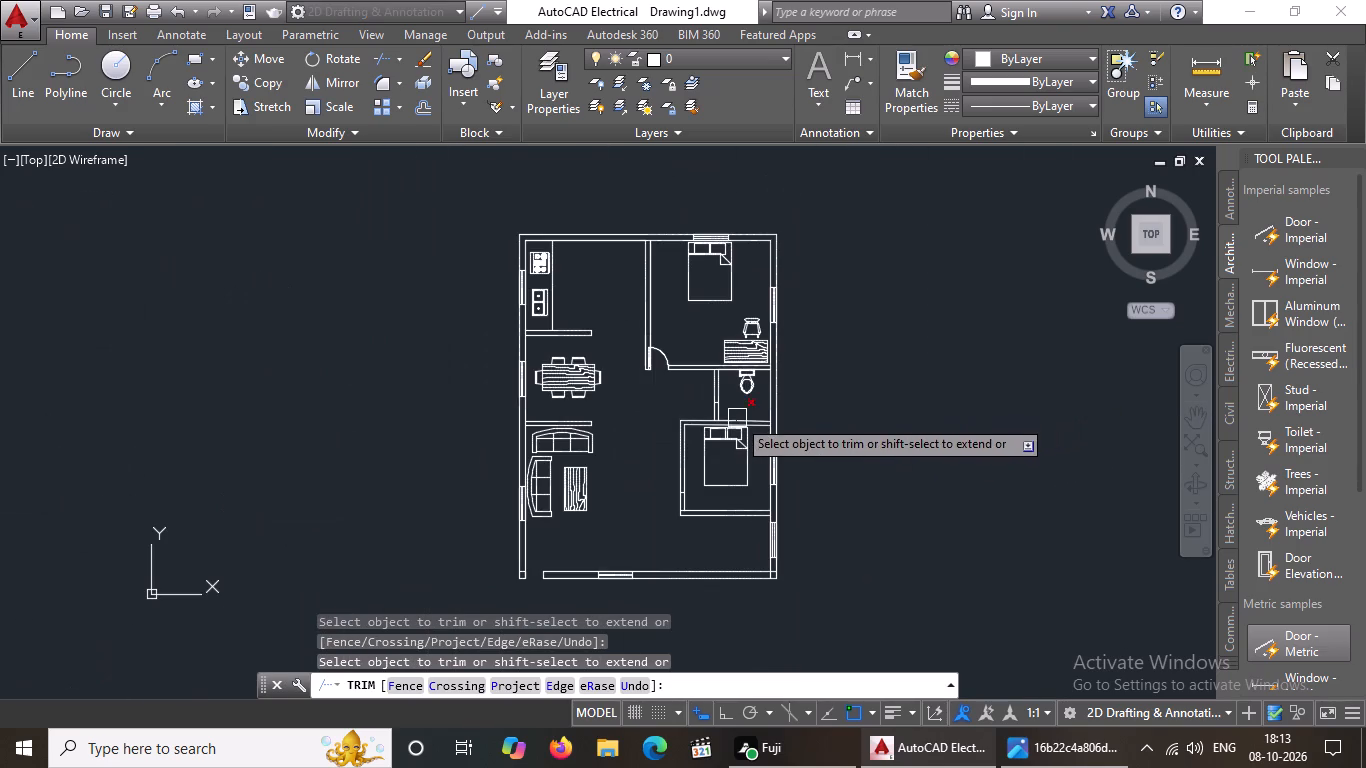
scroll(701, 514, "up", 2)
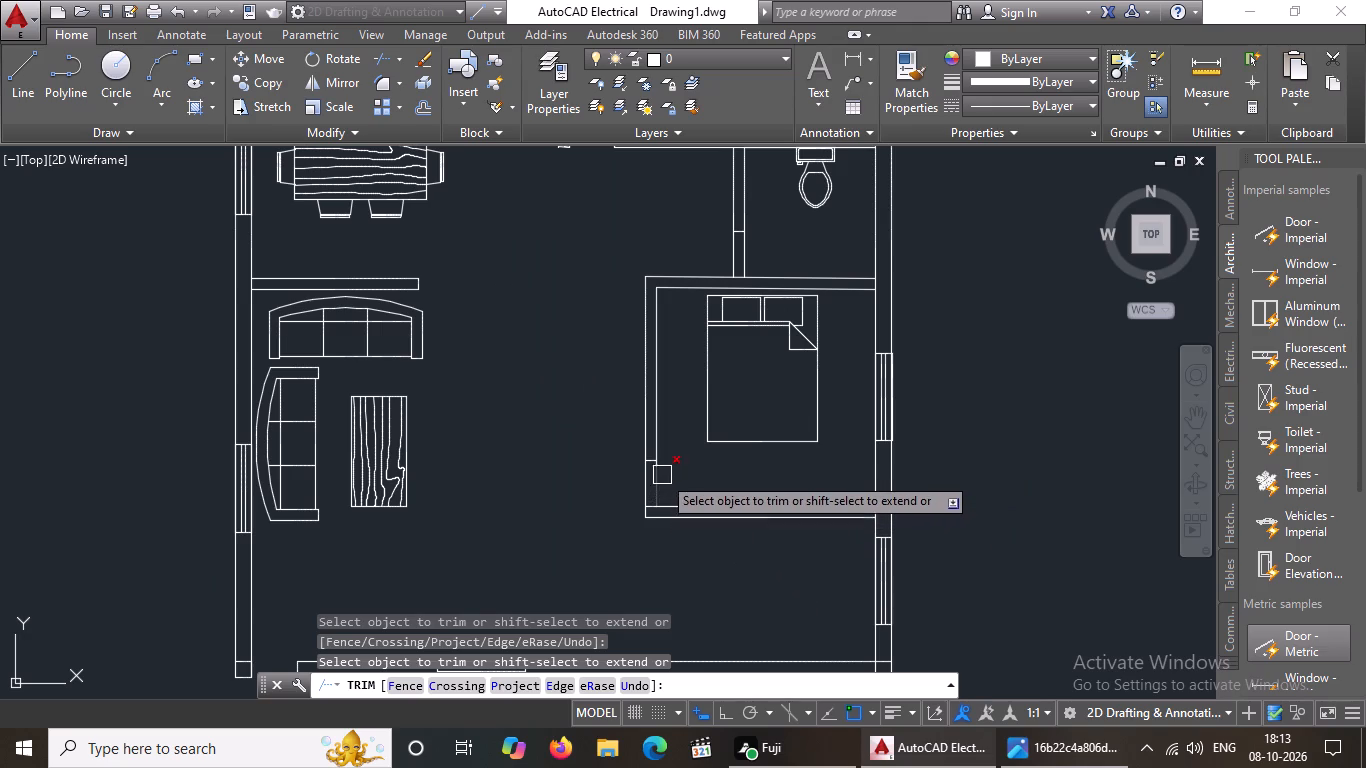
left_click(662, 490)
scroll(662, 480, "up", 3)
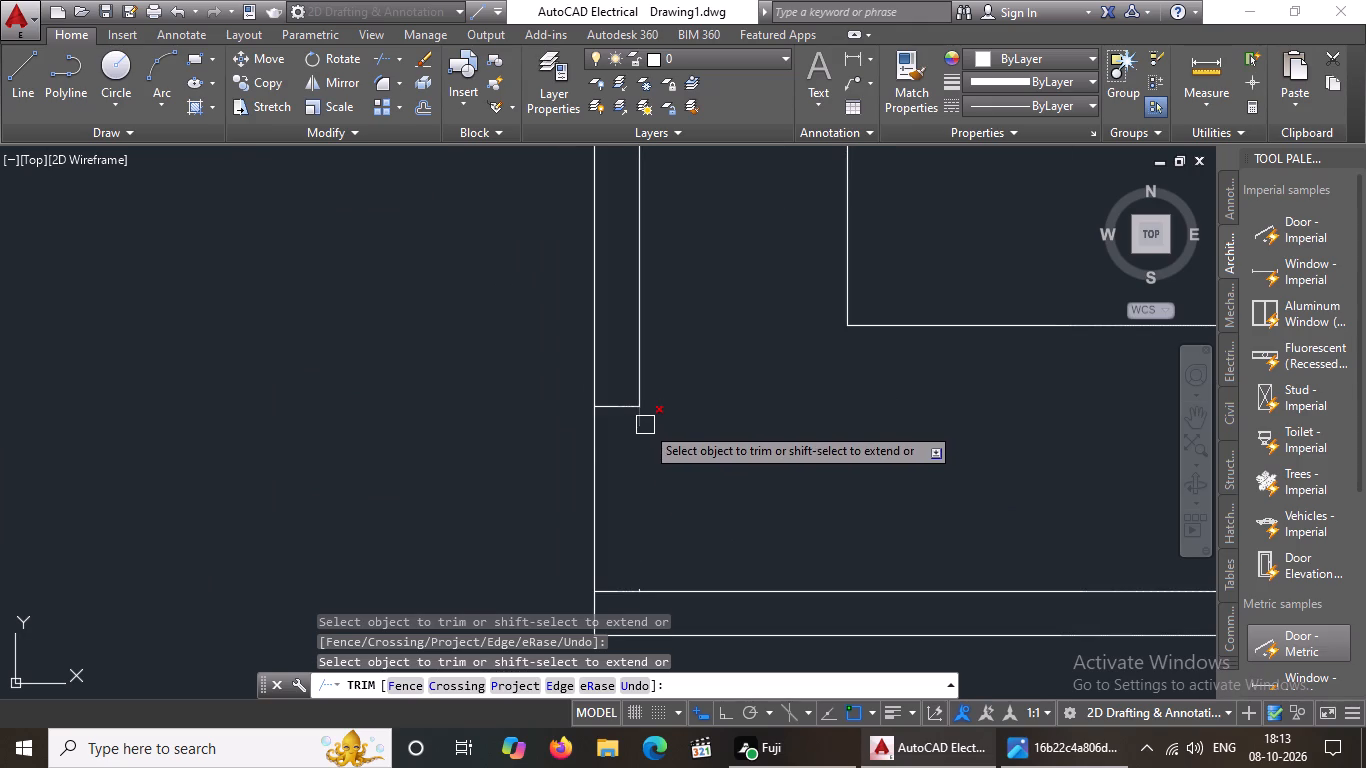
left_click(644, 425)
left_click(602, 423)
scroll(656, 466, "down", 3)
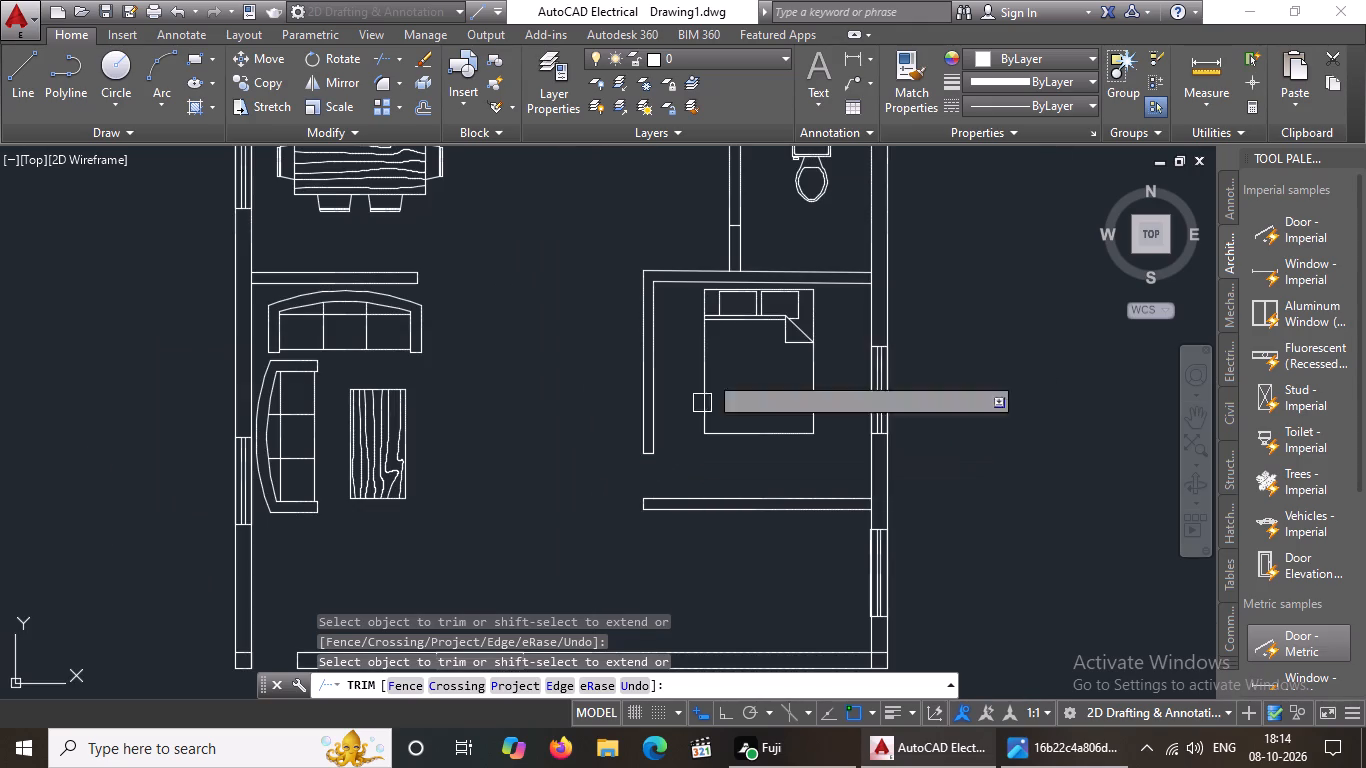
Trim both face lines of the bathroom's west wall south of the short cross line to open the doorway.
scroll(729, 269, "up", 2)
left_click(733, 248)
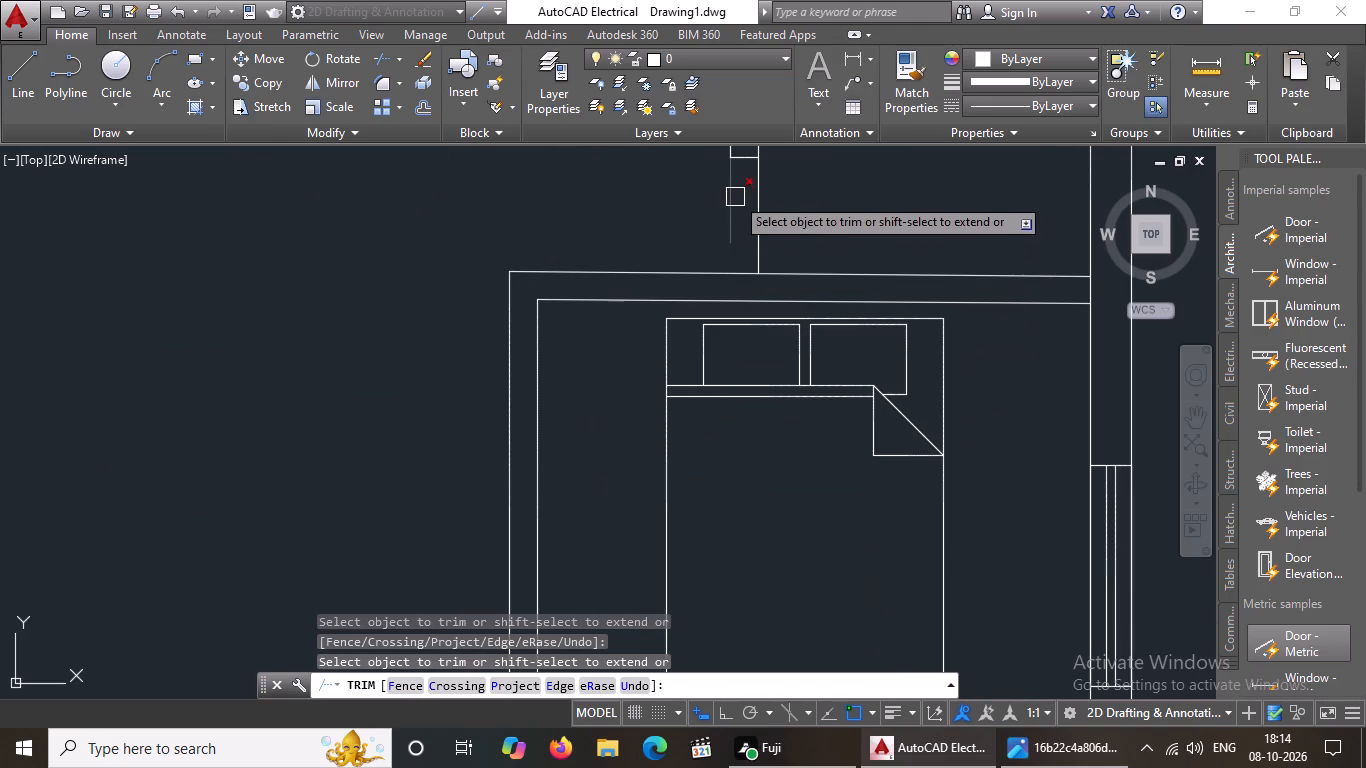
left_click_drag(732, 178, 741, 181)
left_click(763, 178)
Delete the leftover stub of the bathroom's west wall standing on the southeast bedroom's north wall.
scroll(853, 278, "down", 3)
scroll(820, 288, "up", 6)
scroll(893, 229, "down", 2)
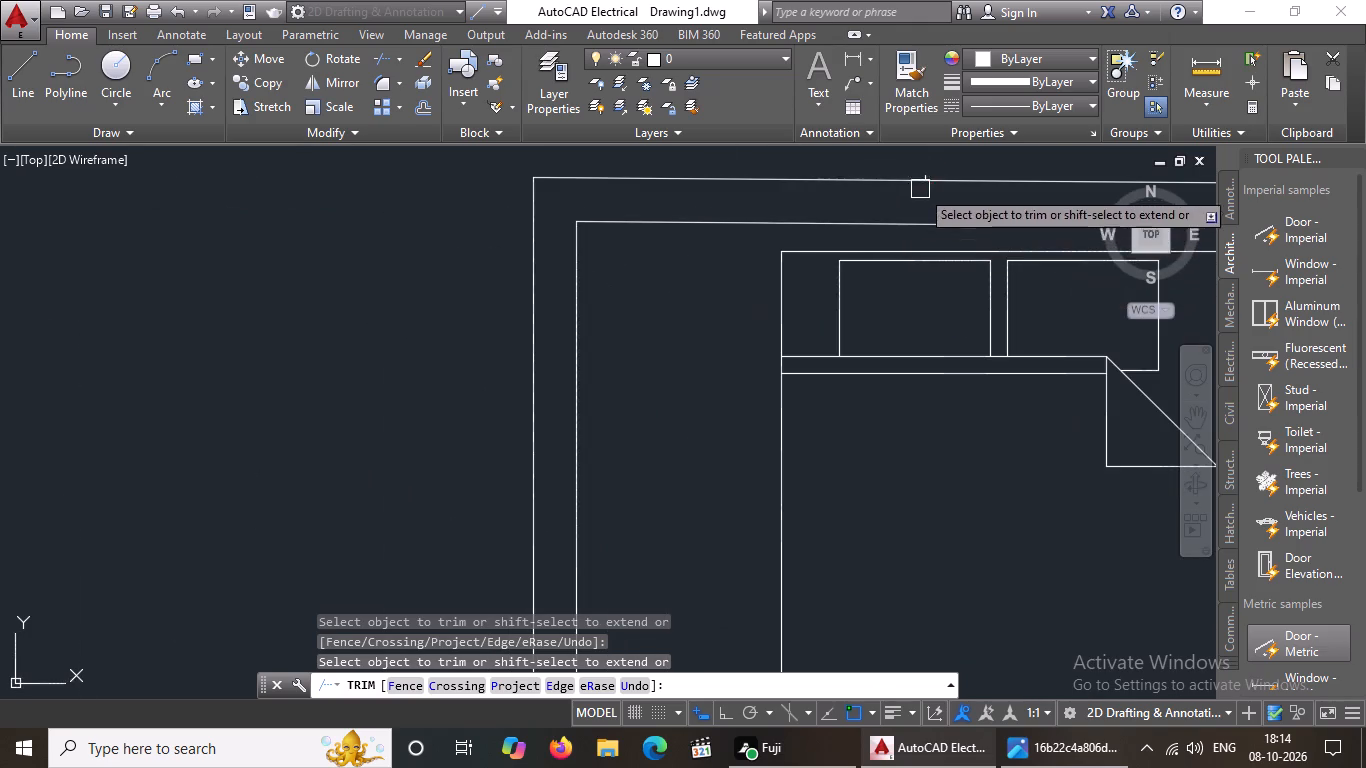
scroll(920, 170, "up", 3)
left_click(937, 192)
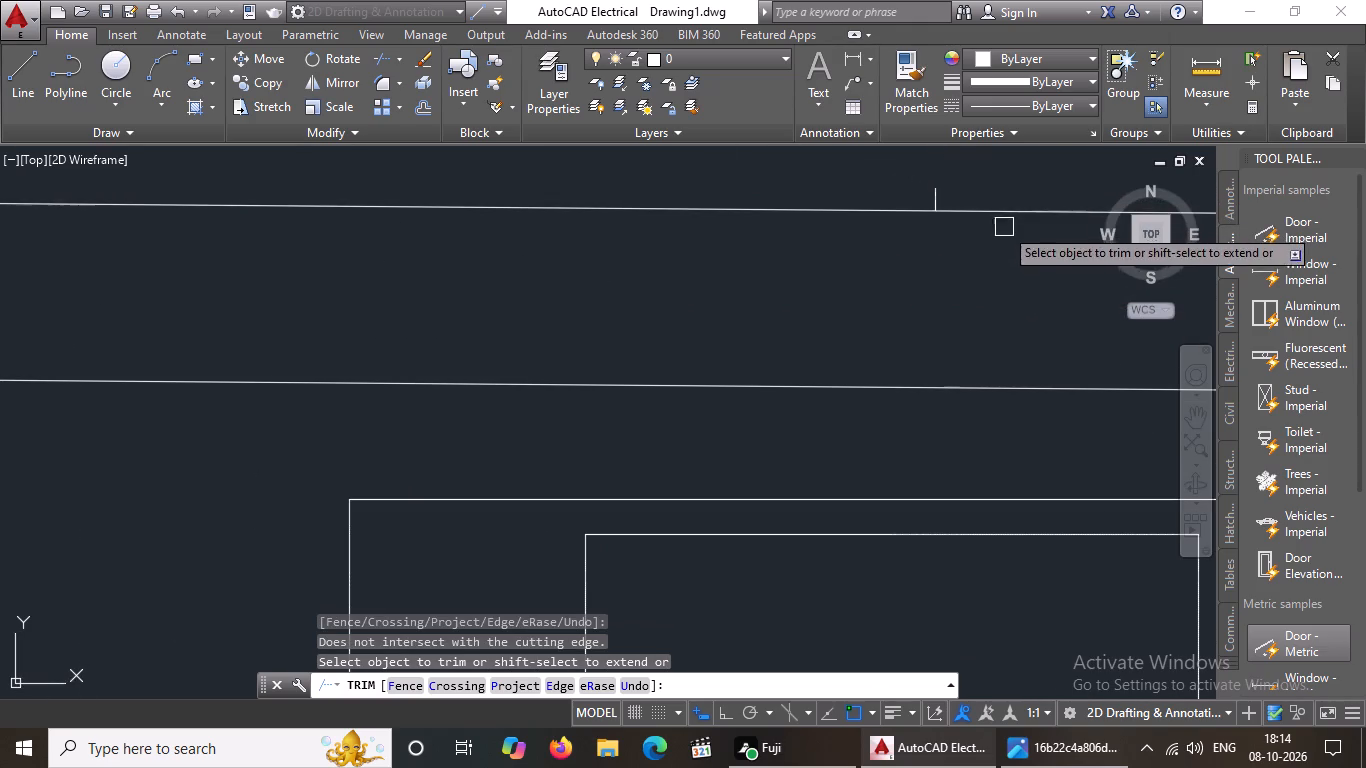
key("Escape")
left_click(935, 191)
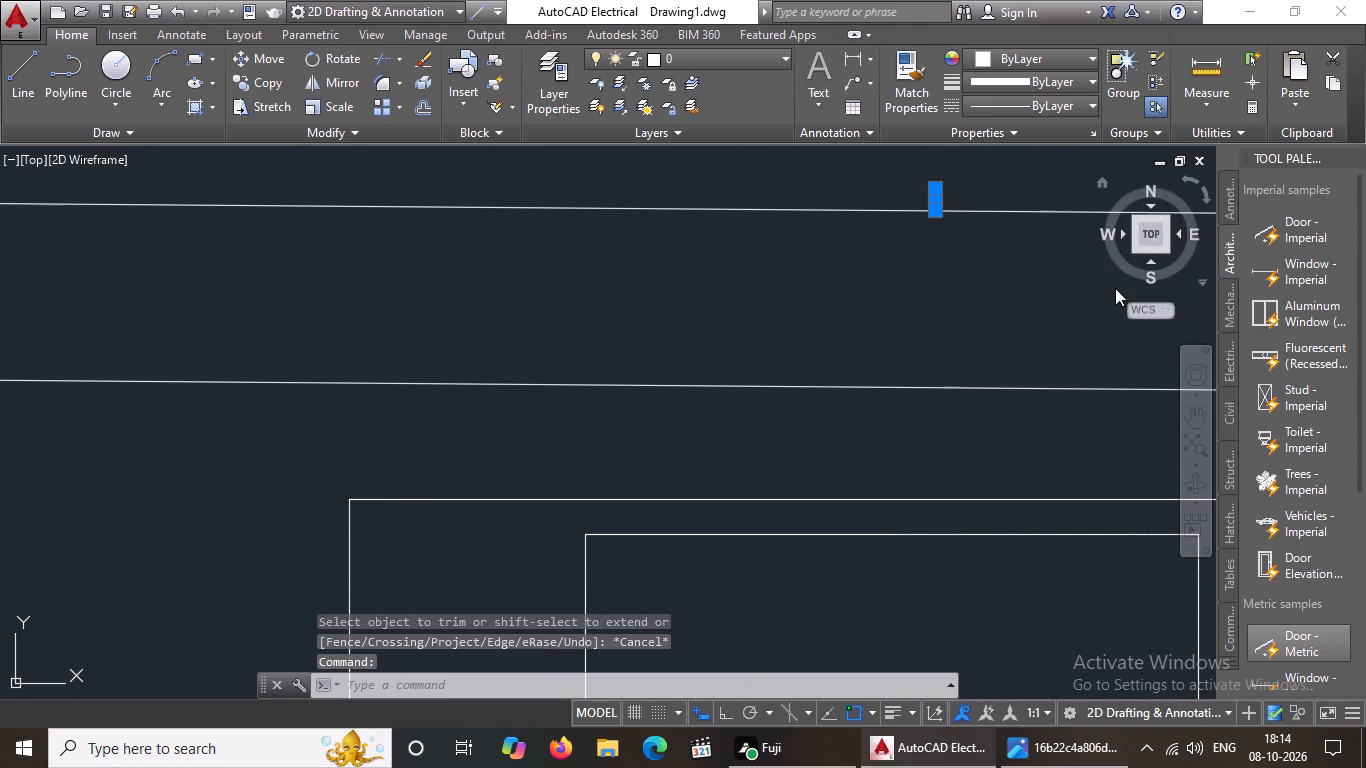
key("Delete")
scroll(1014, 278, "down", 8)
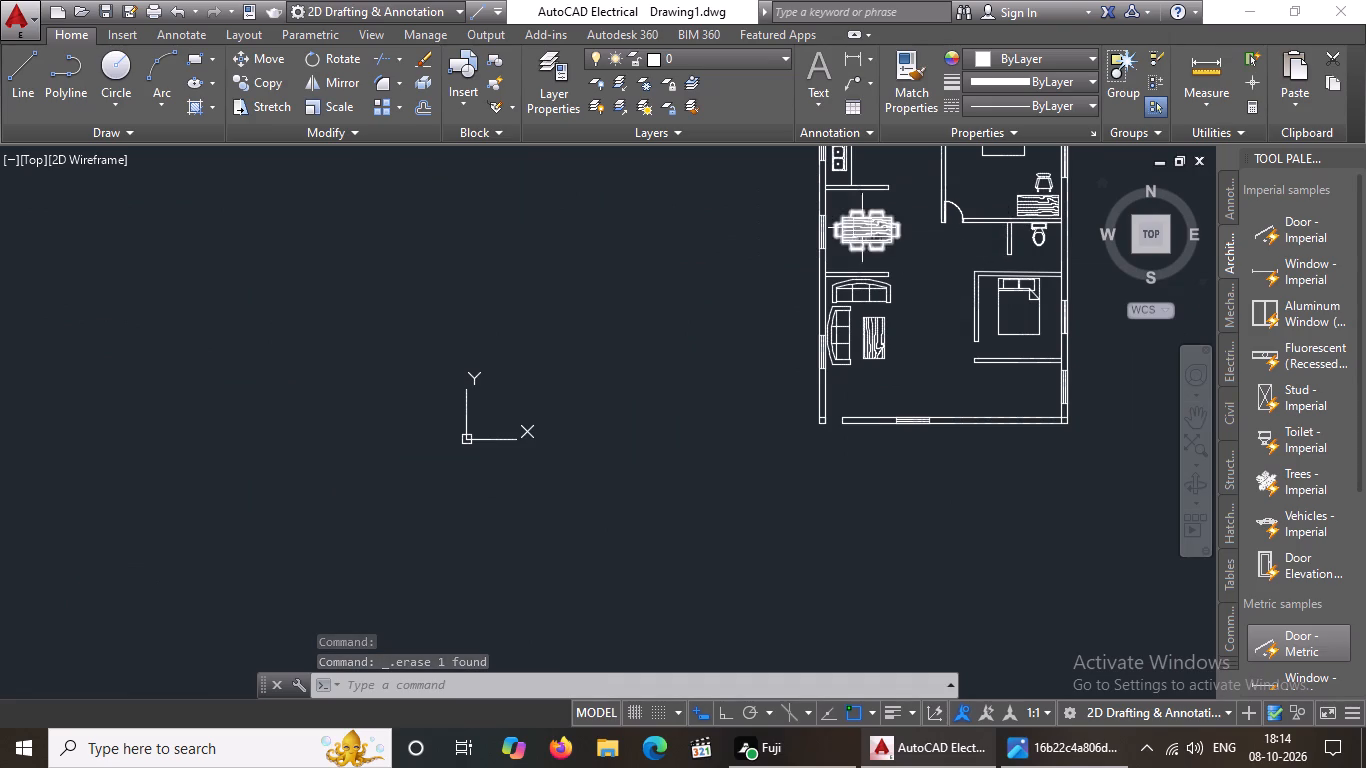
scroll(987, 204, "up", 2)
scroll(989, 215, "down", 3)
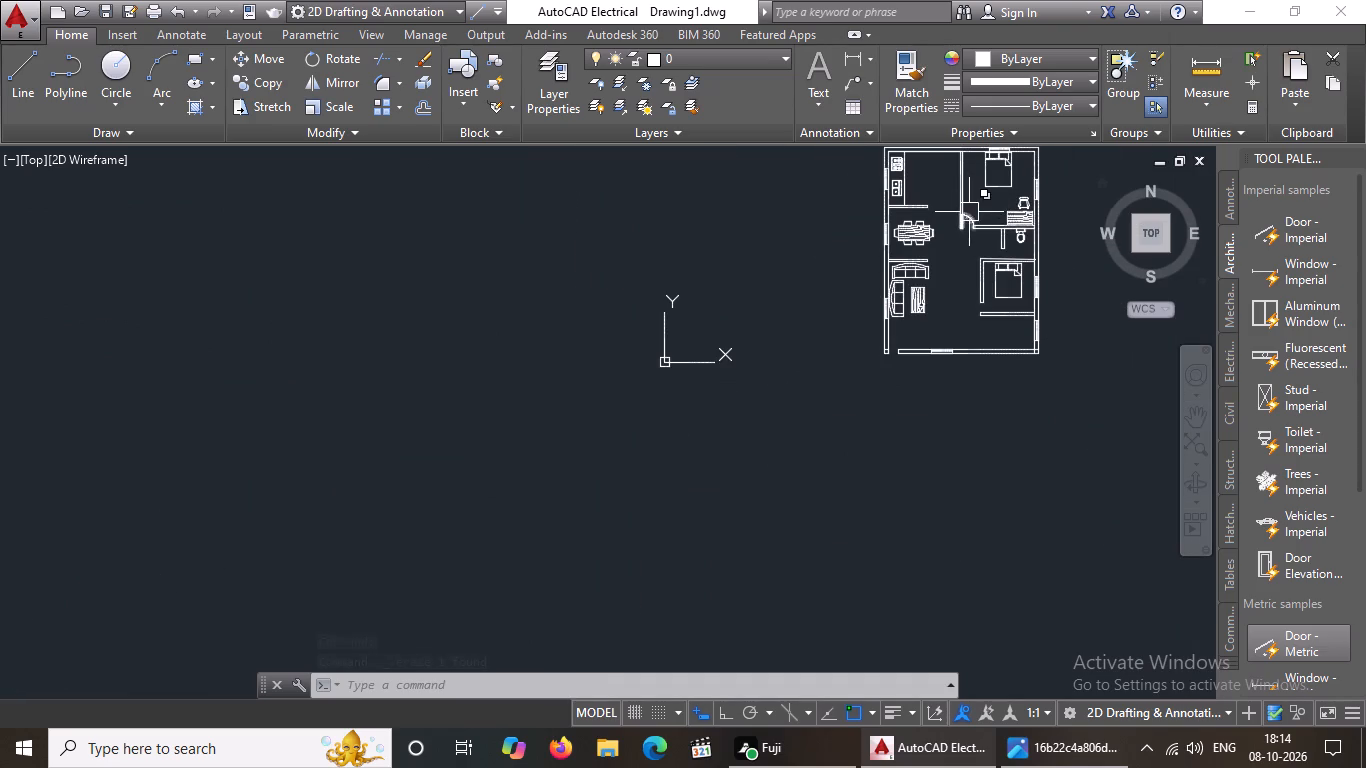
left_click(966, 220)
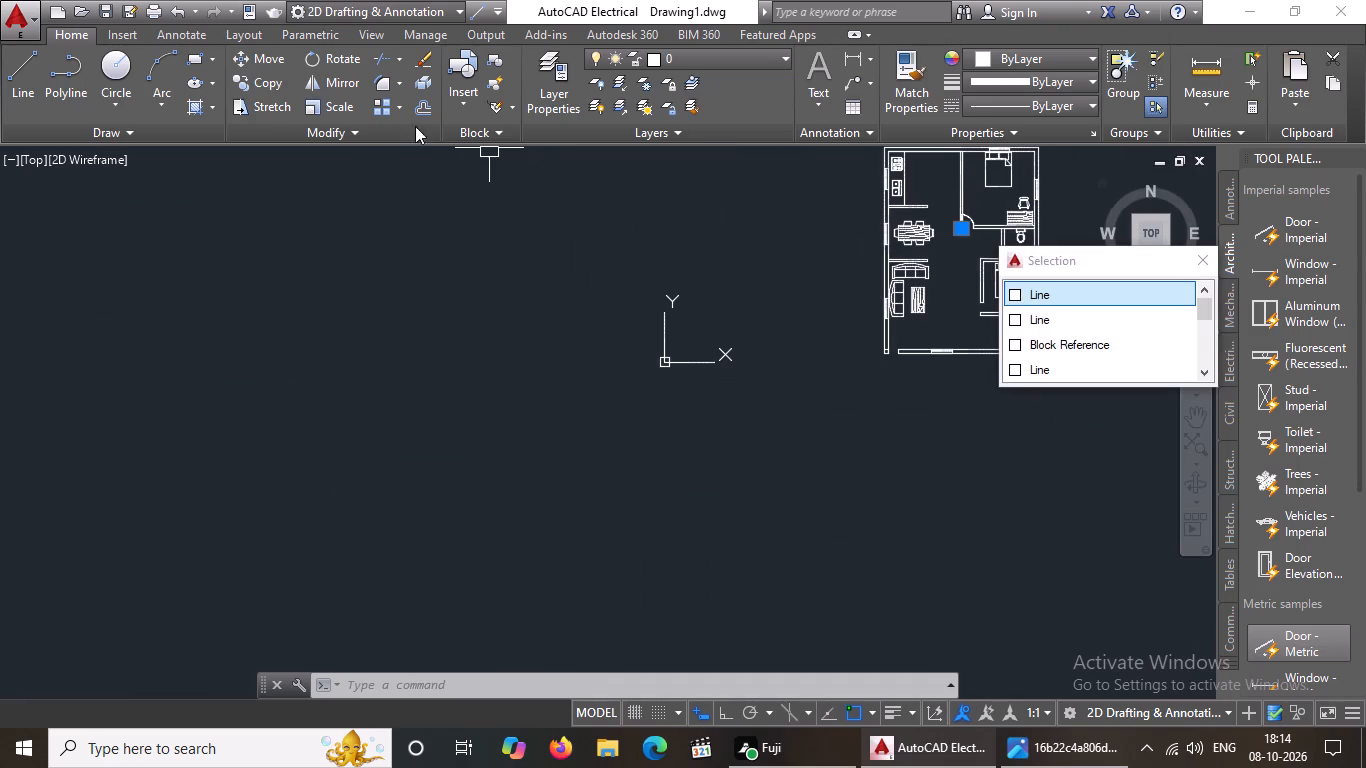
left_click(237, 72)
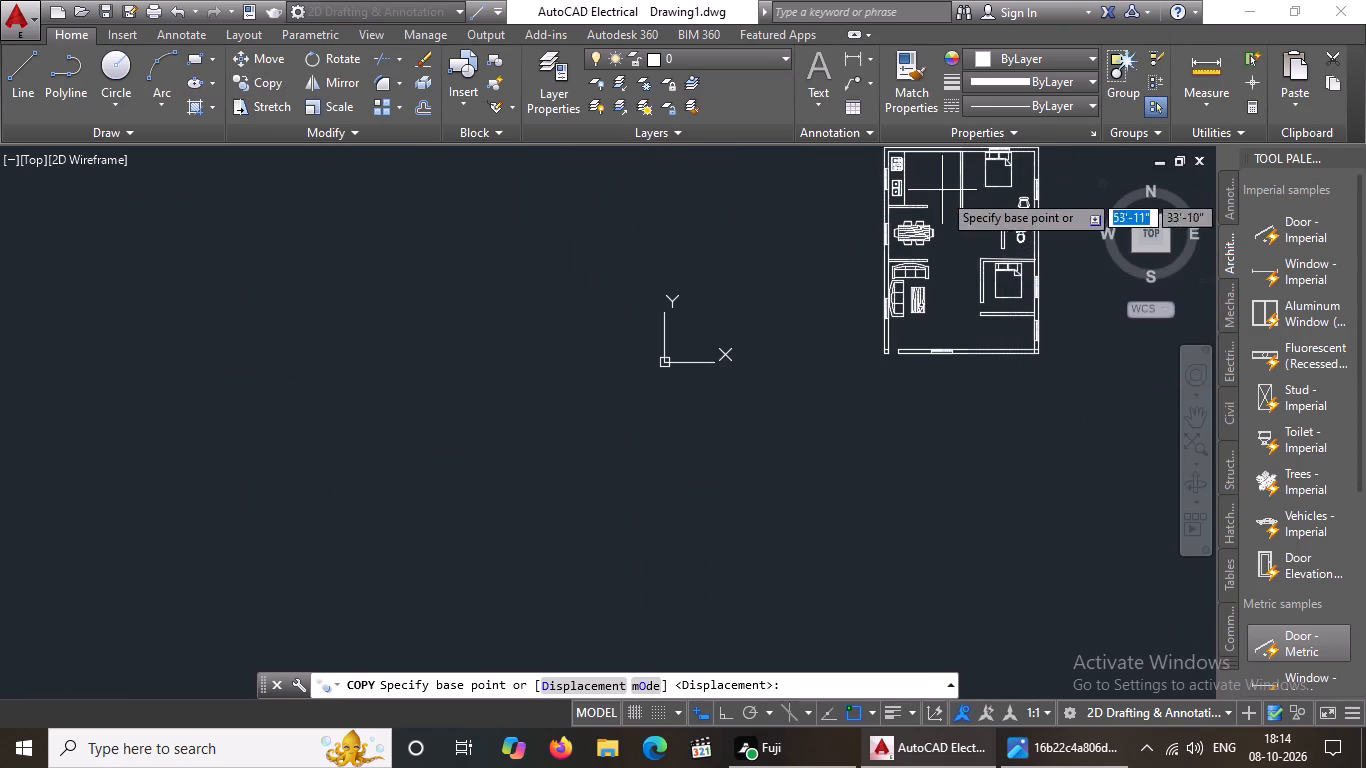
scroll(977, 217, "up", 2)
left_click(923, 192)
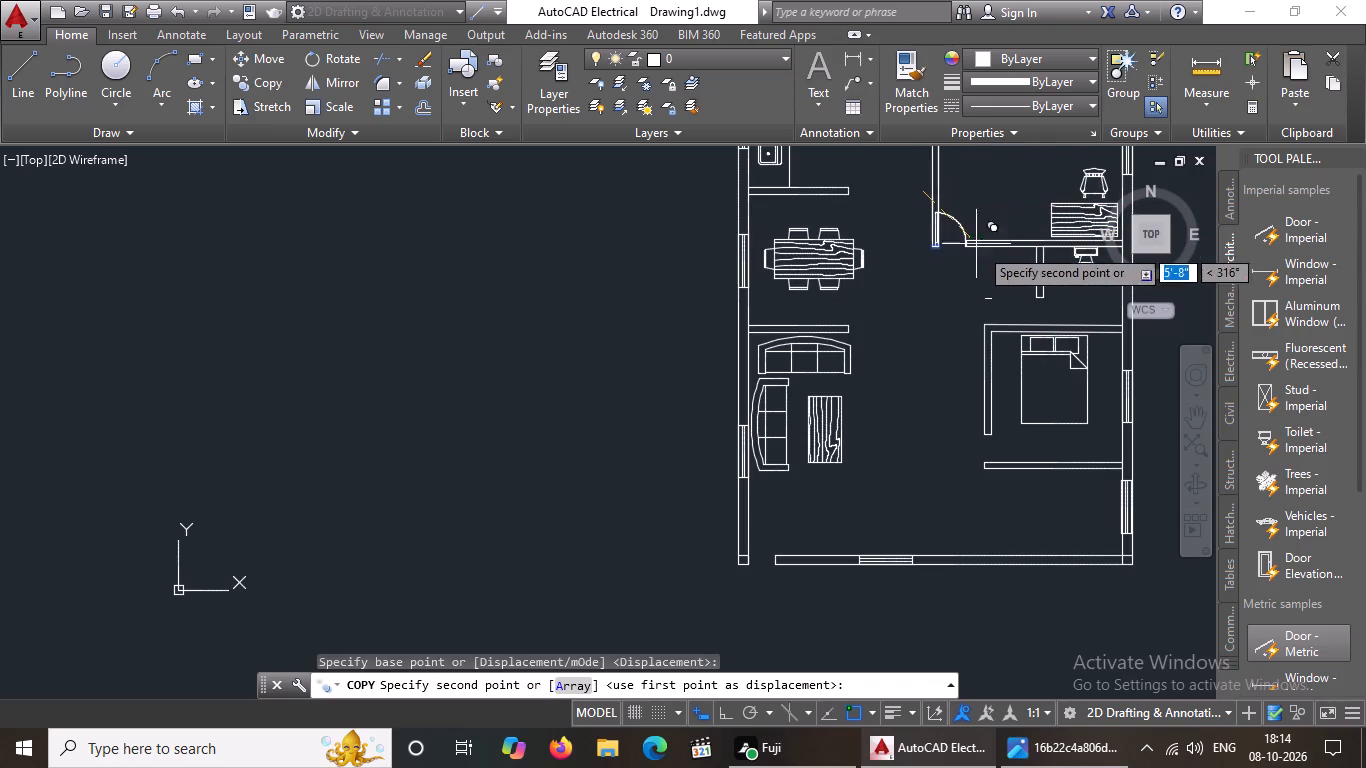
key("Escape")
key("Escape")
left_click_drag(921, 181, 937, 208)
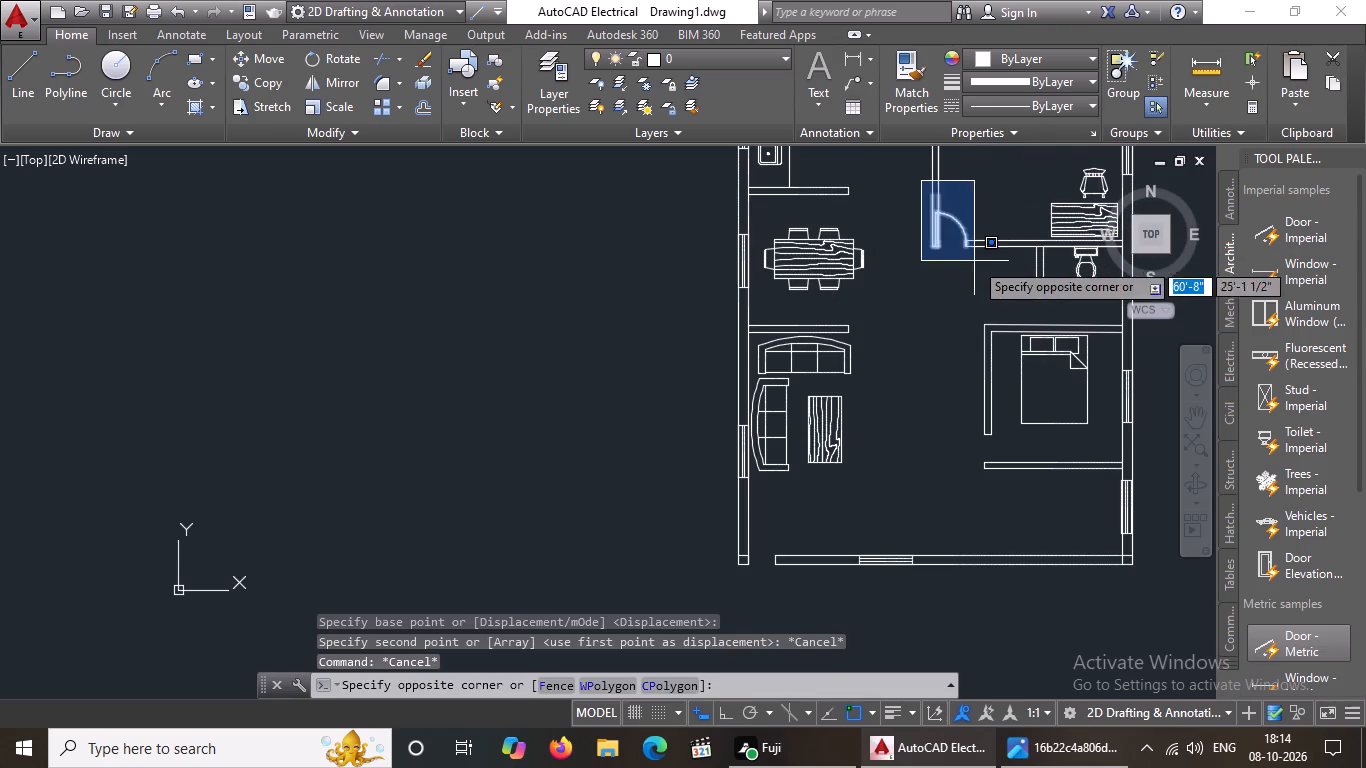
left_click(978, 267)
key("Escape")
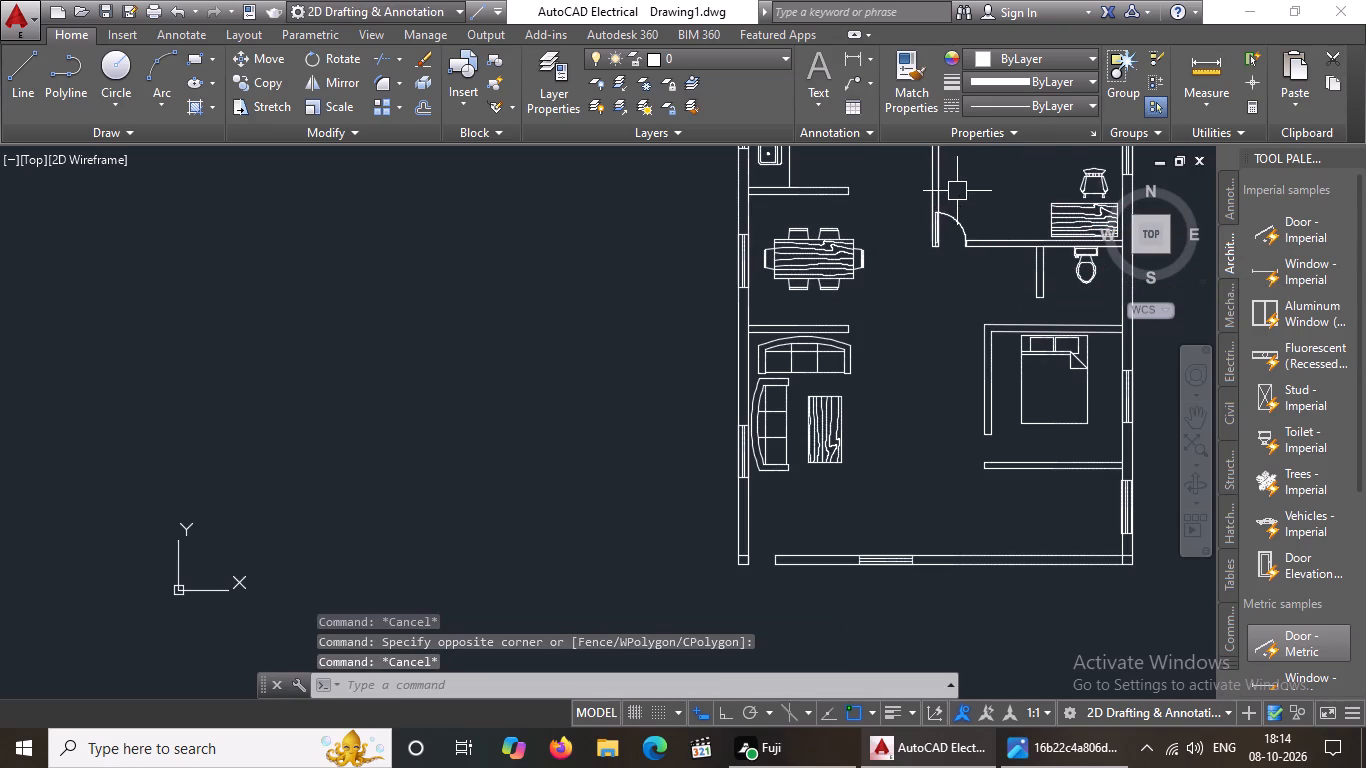
Copy the north bedroom's door block twice, placing one near the bathroom doorway and one near the southeast bedroom doorway.
left_click(956, 218)
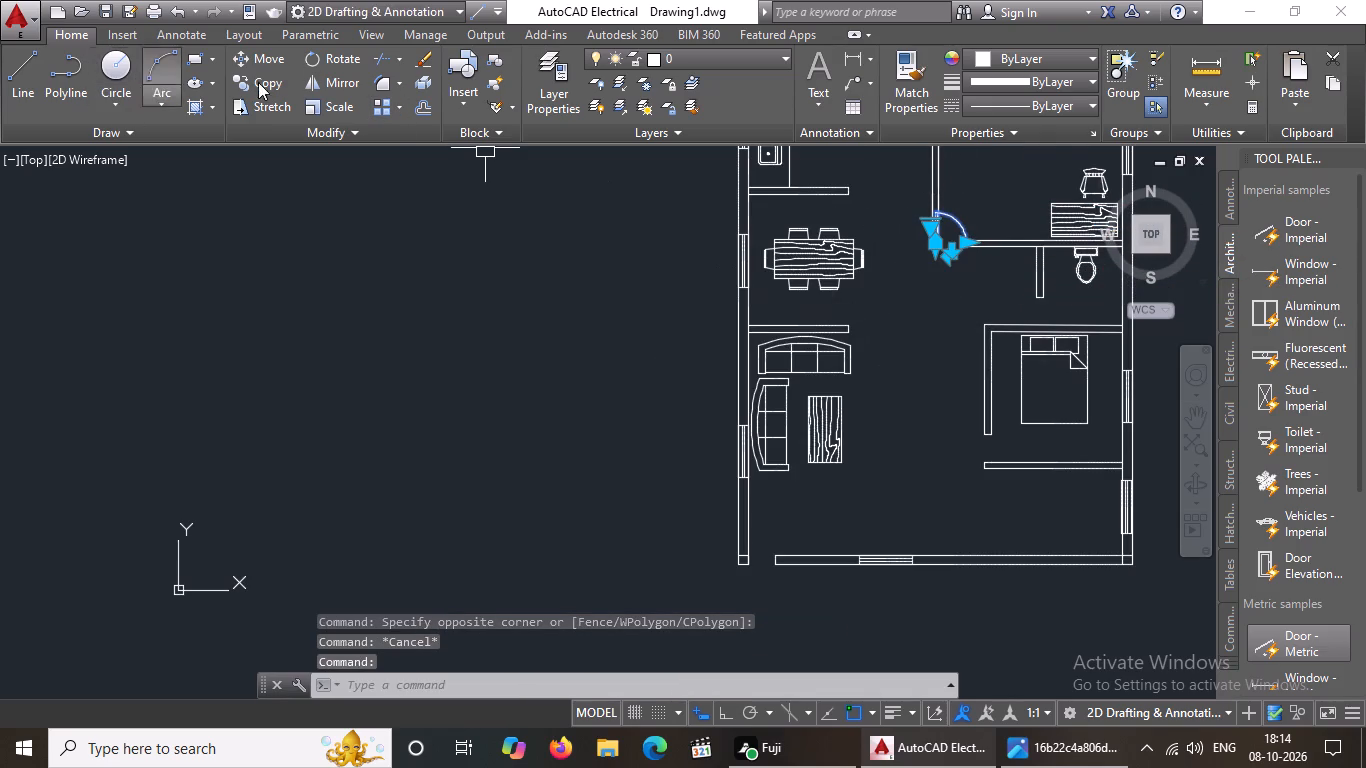
left_click(276, 86)
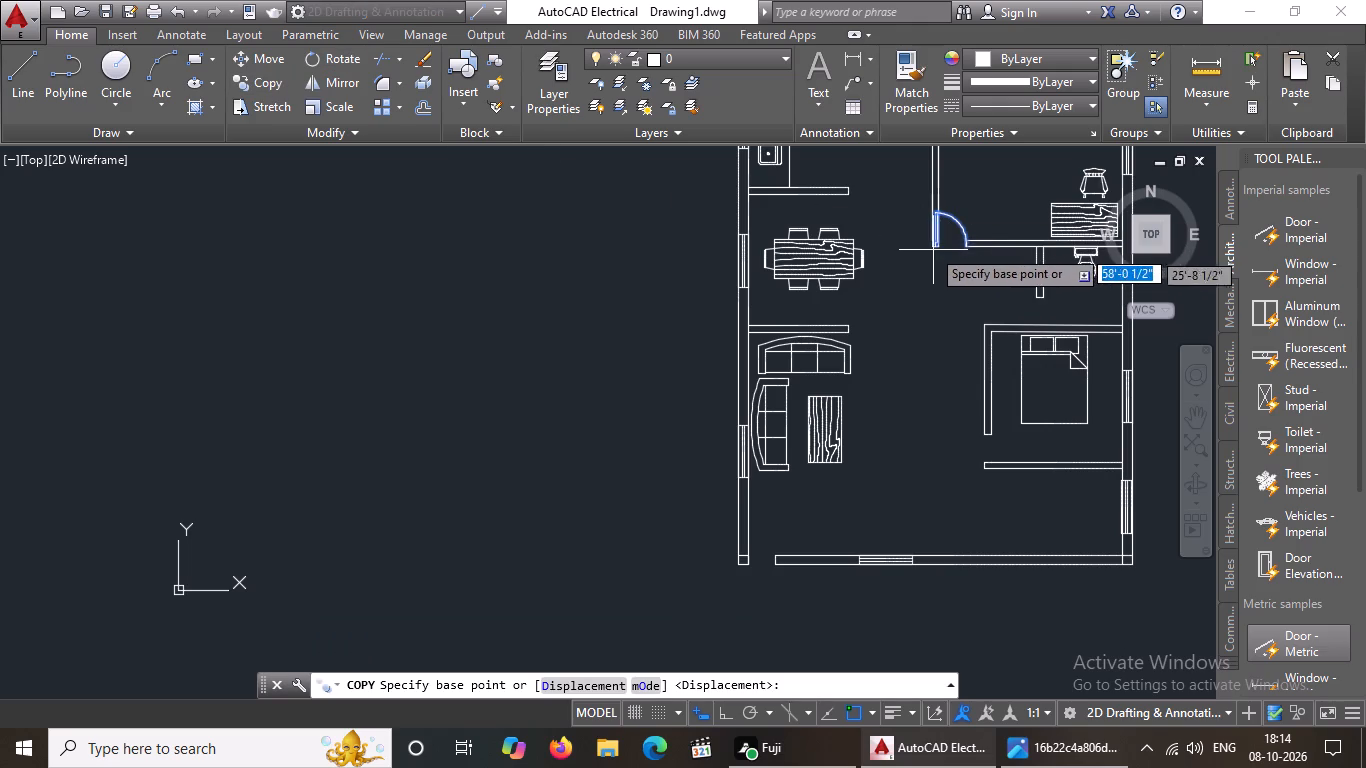
left_click(936, 249)
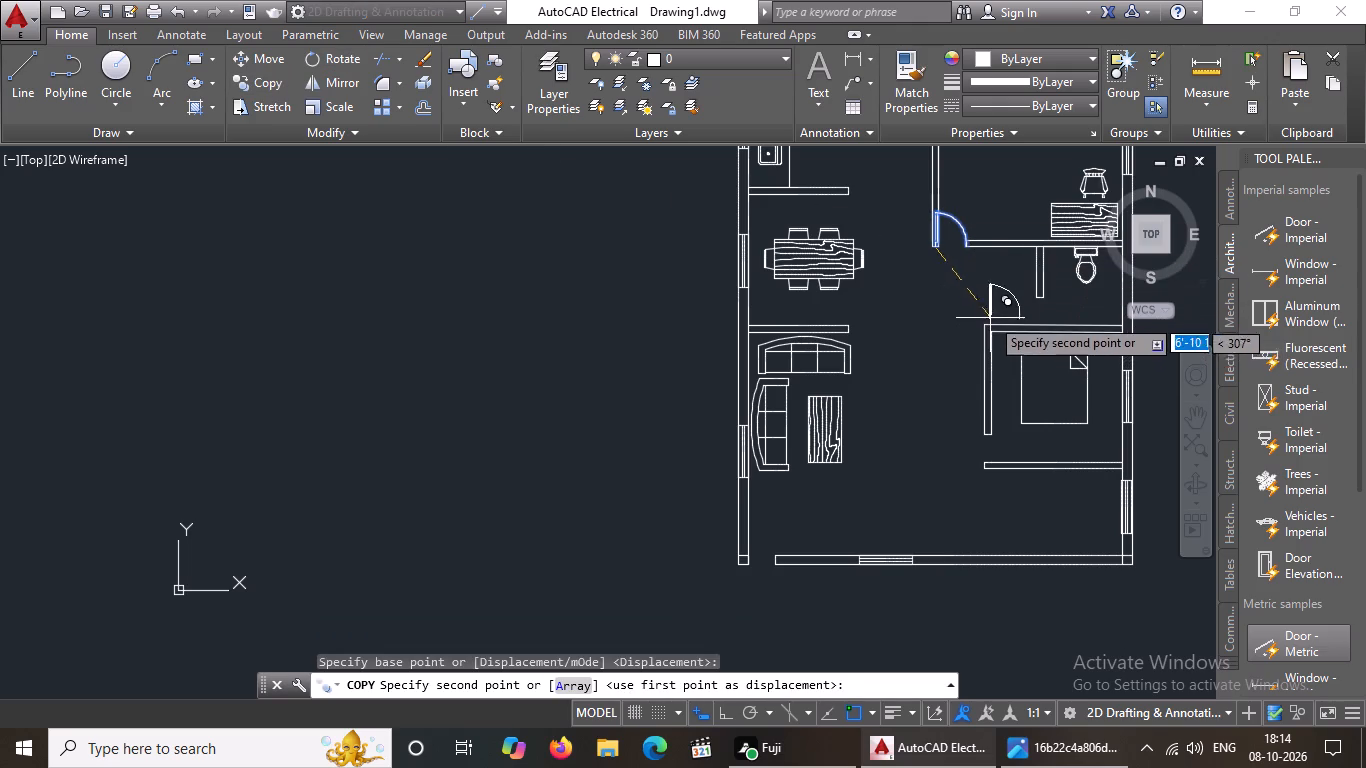
left_click(990, 316)
left_click(940, 459)
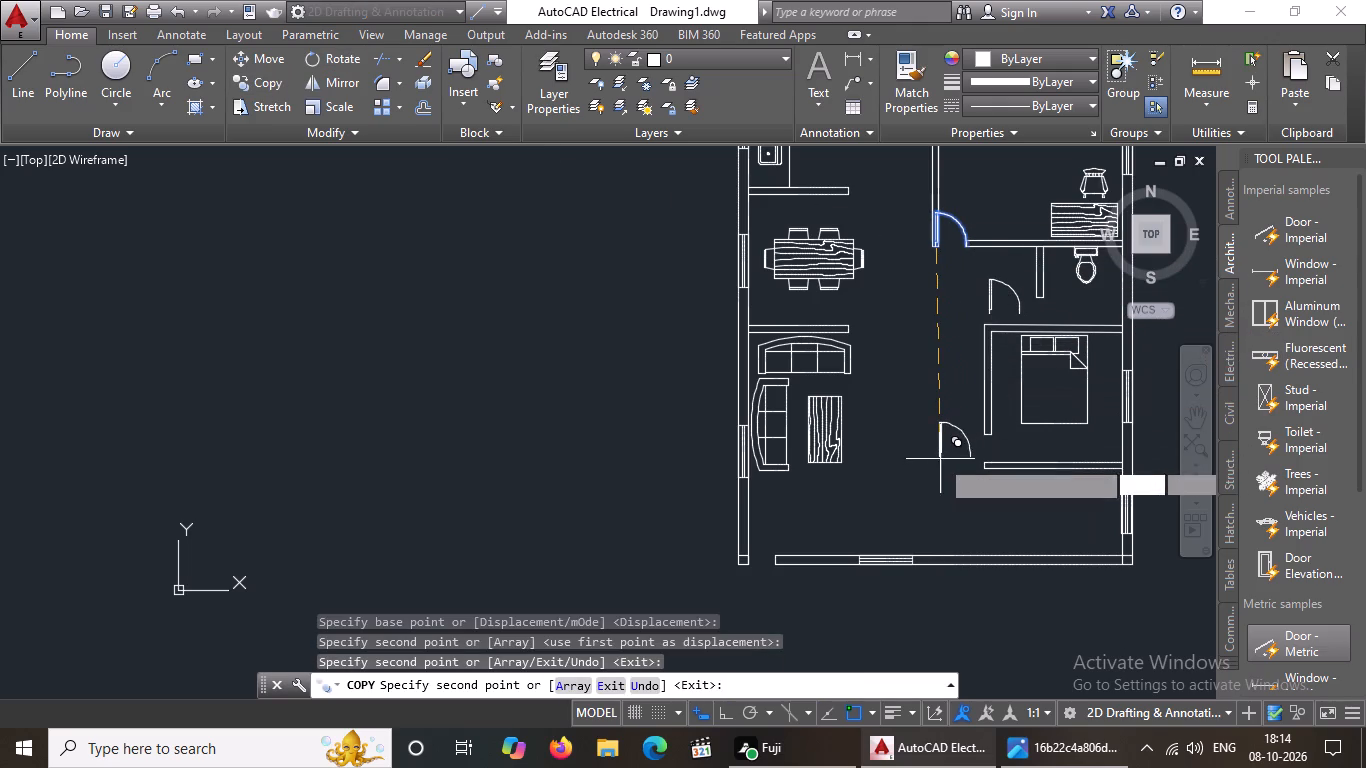
key("Escape")
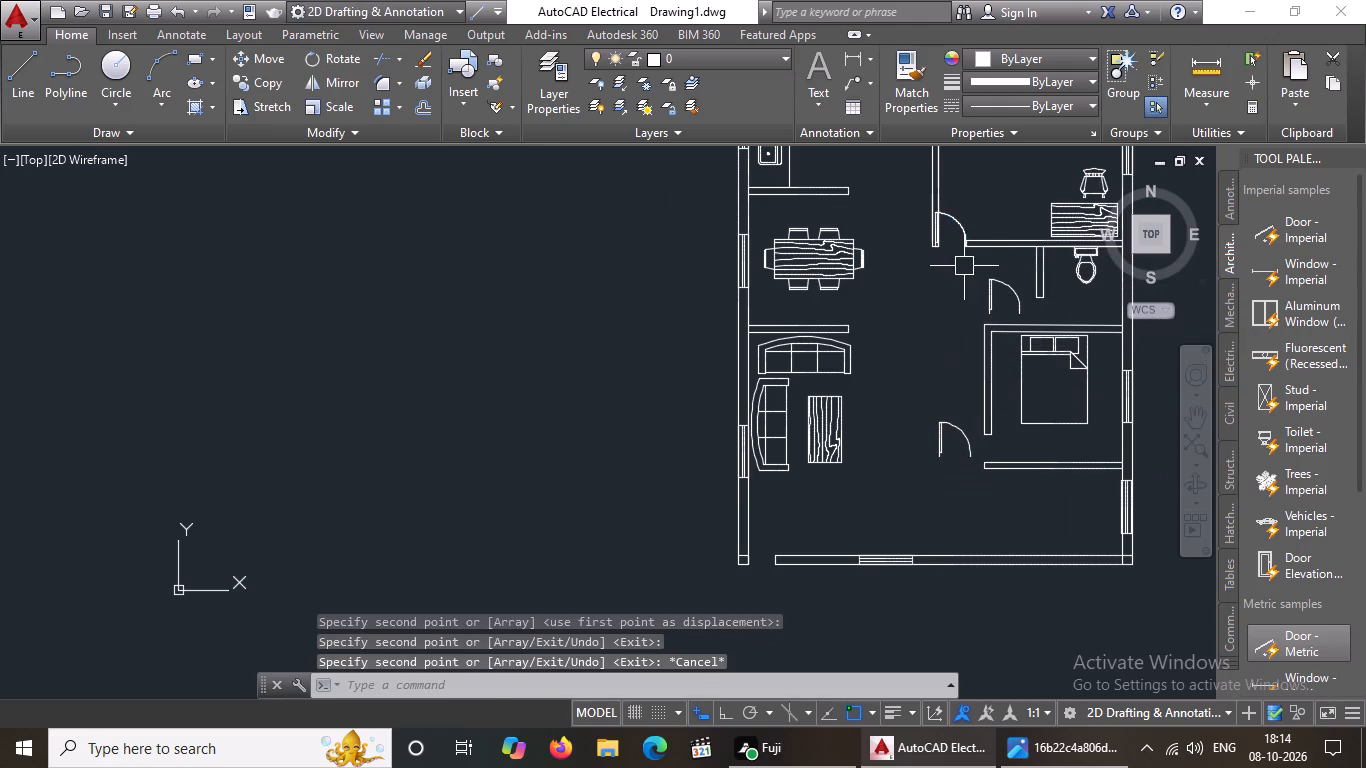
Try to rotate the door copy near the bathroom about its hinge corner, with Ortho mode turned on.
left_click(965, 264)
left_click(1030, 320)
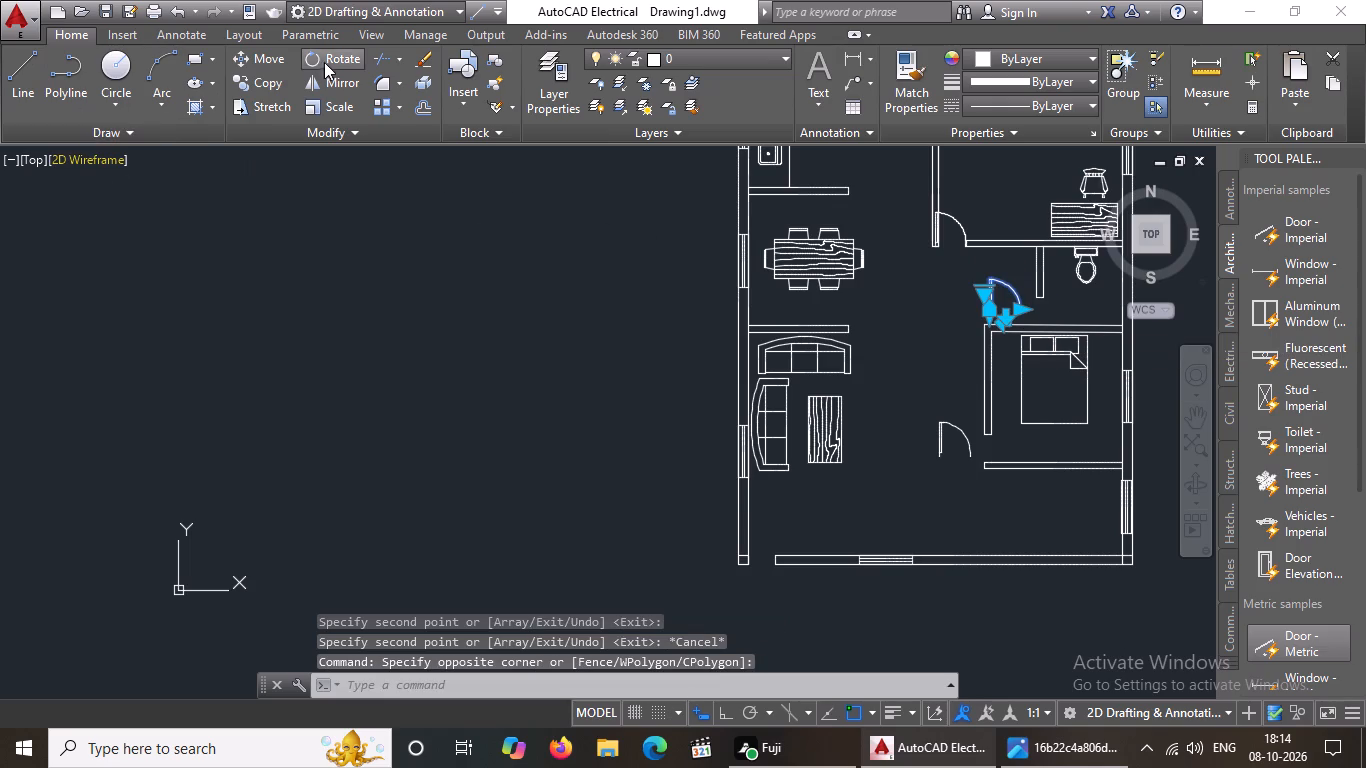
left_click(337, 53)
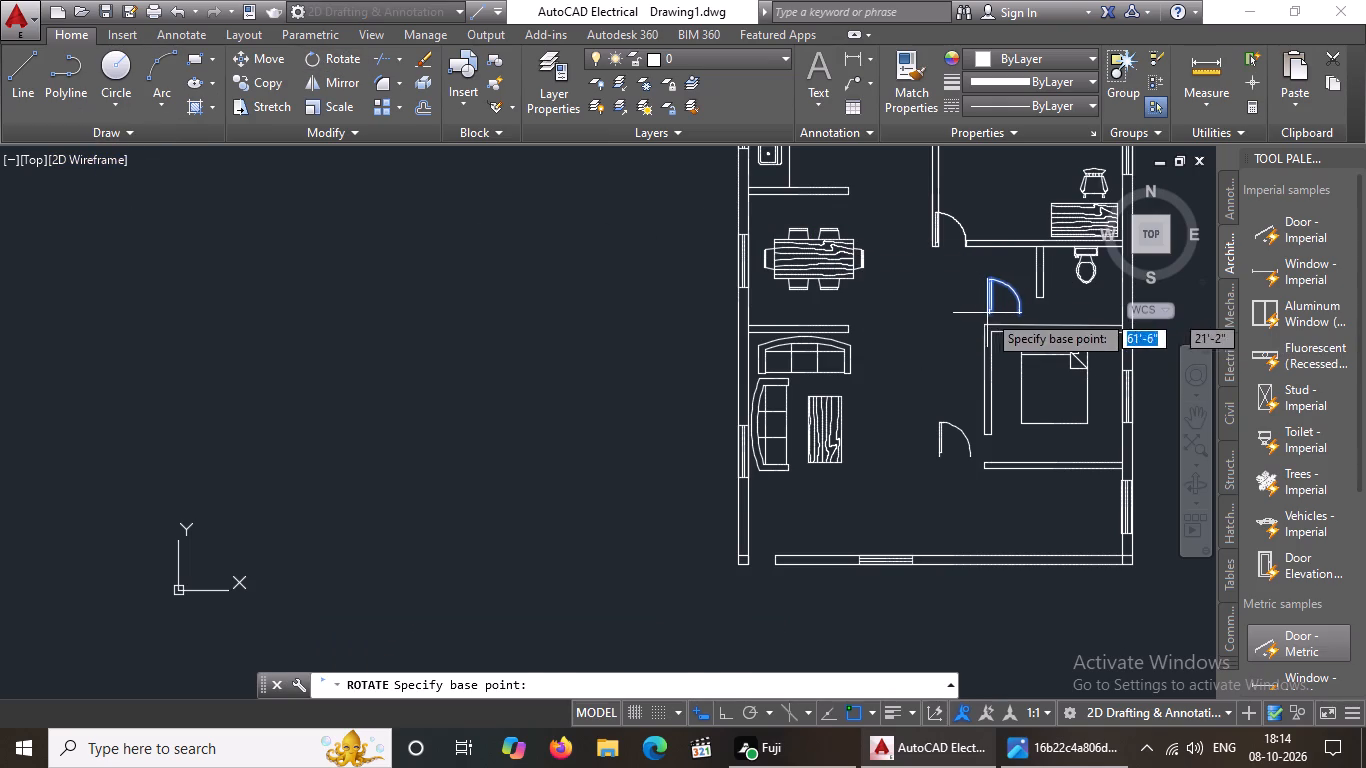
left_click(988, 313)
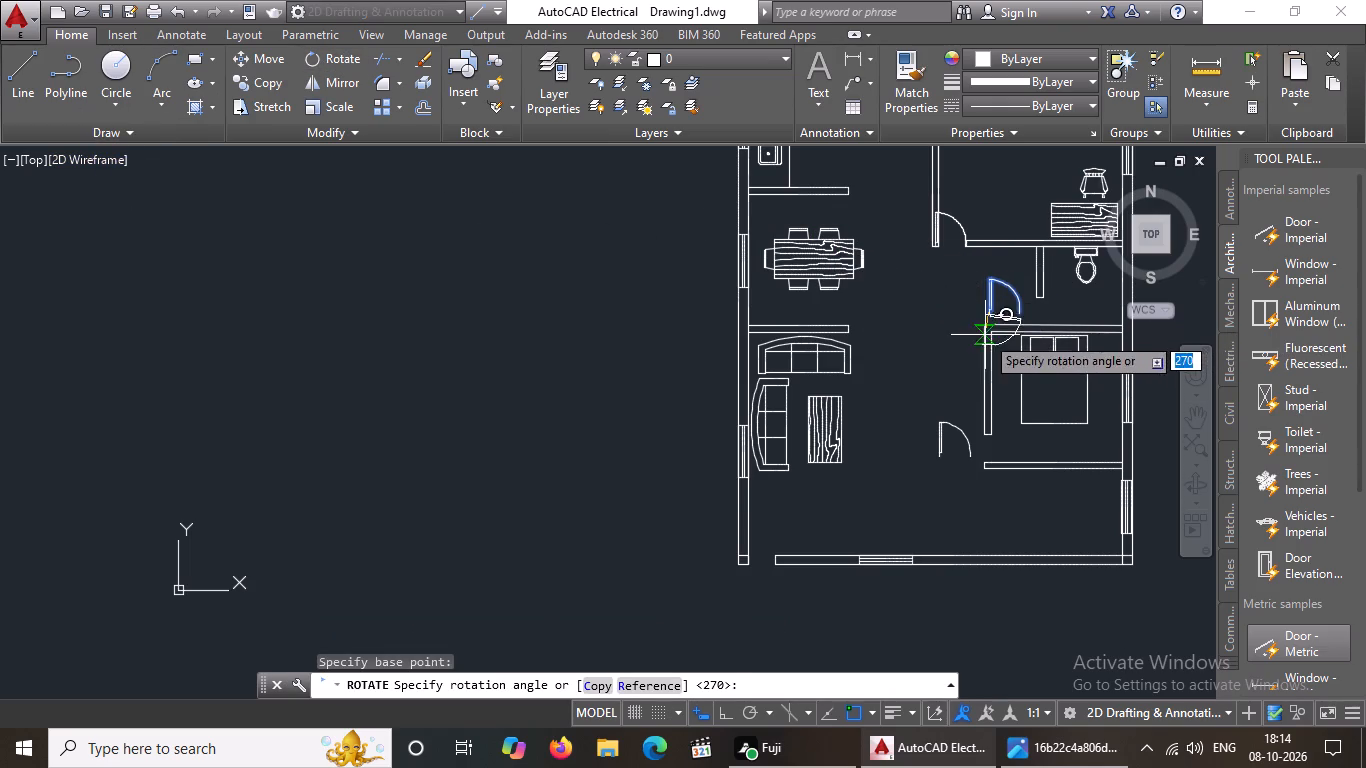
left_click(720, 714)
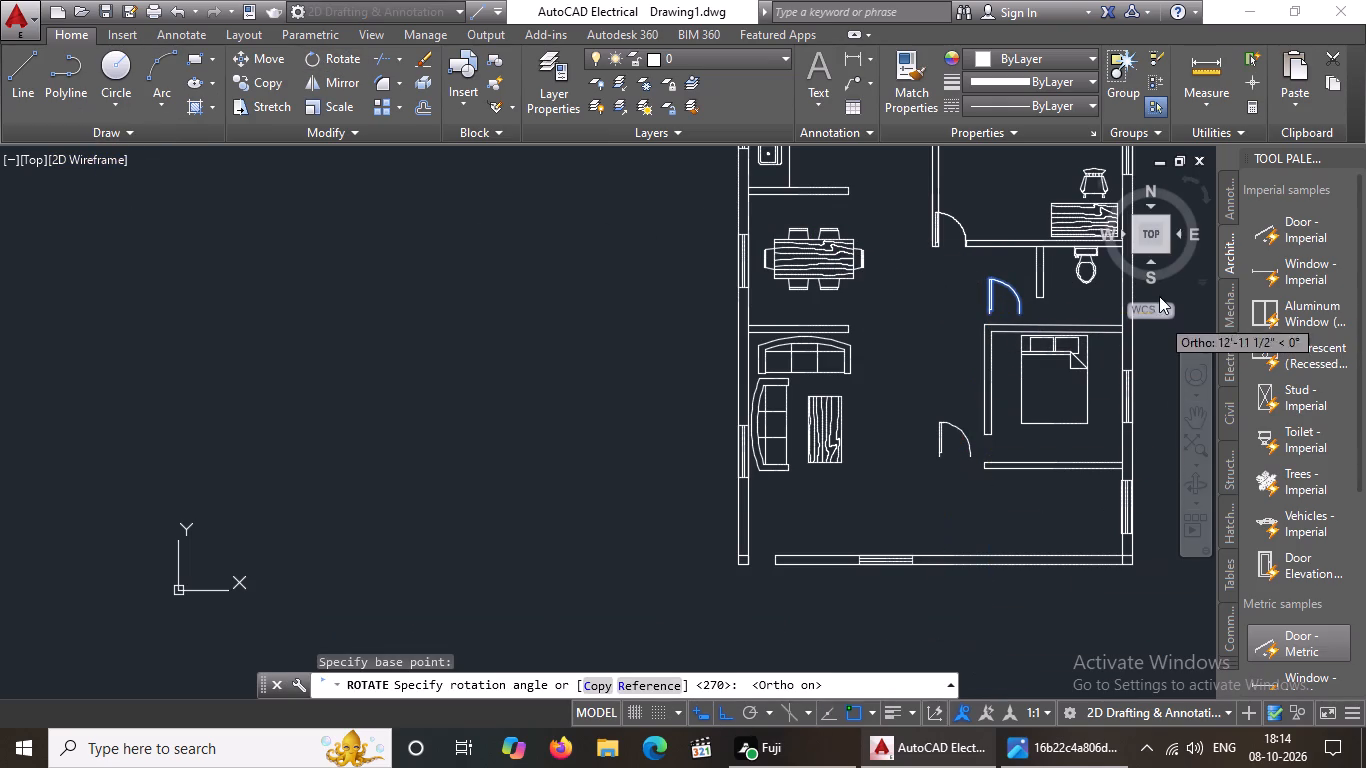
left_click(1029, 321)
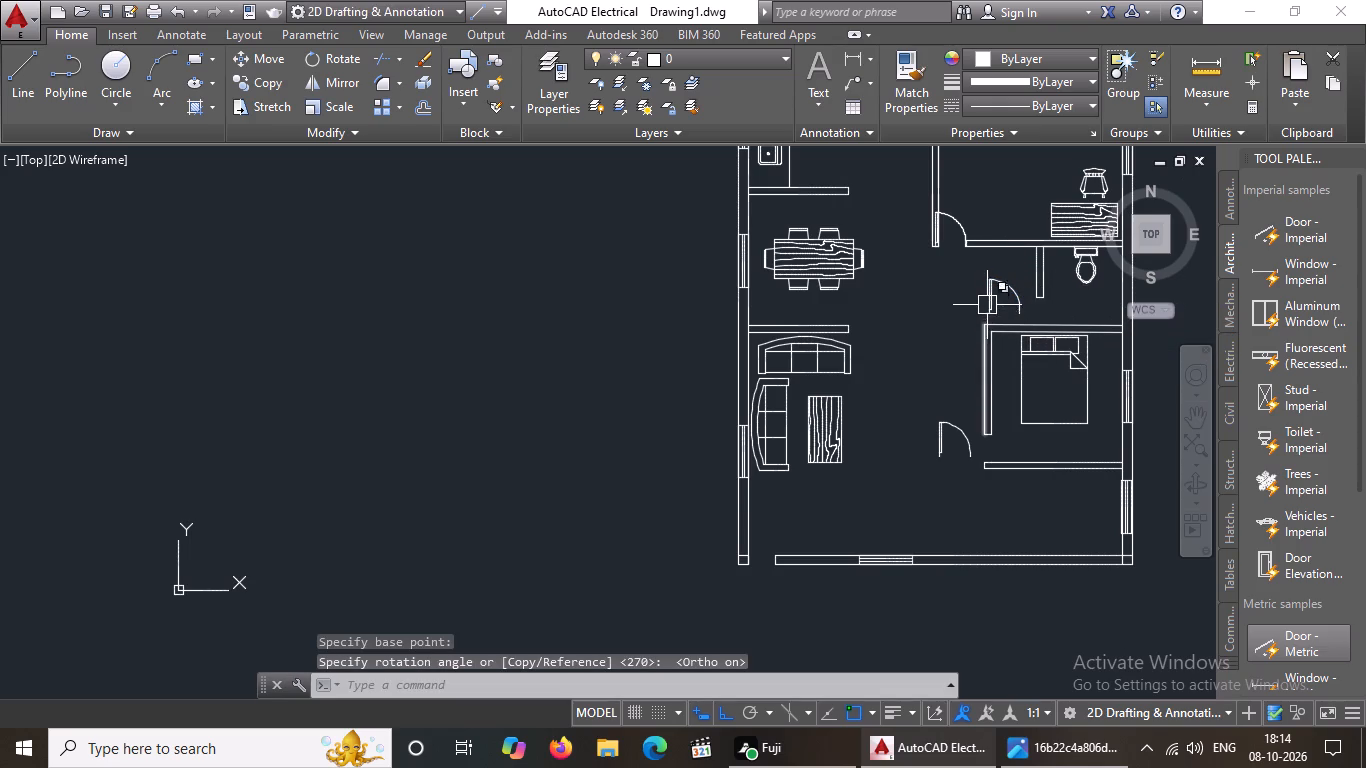
Flip the bathroom door copy vertically so its leaf points south, keeping its opening state at Open 90º.
left_click(989, 300)
scroll(1012, 274, "up", 3)
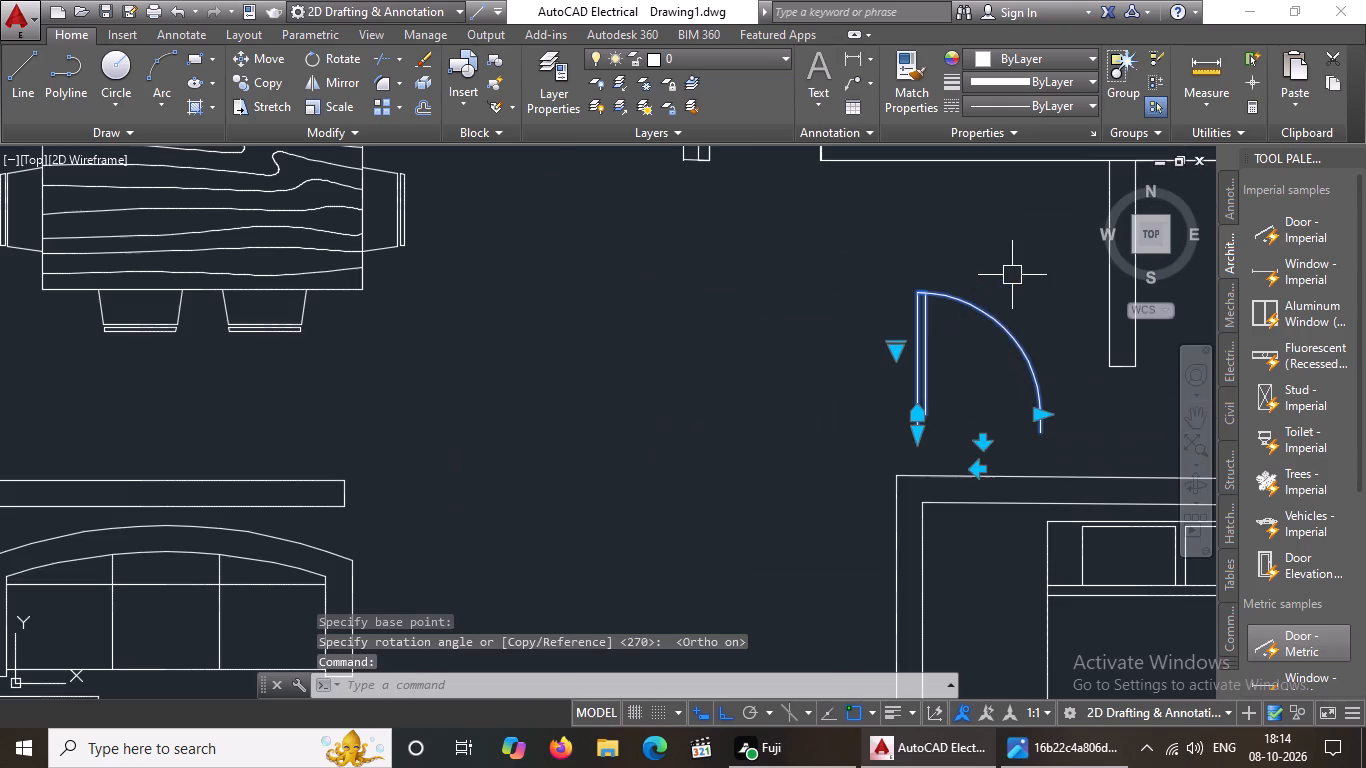
left_click(901, 348)
left_click(965, 421)
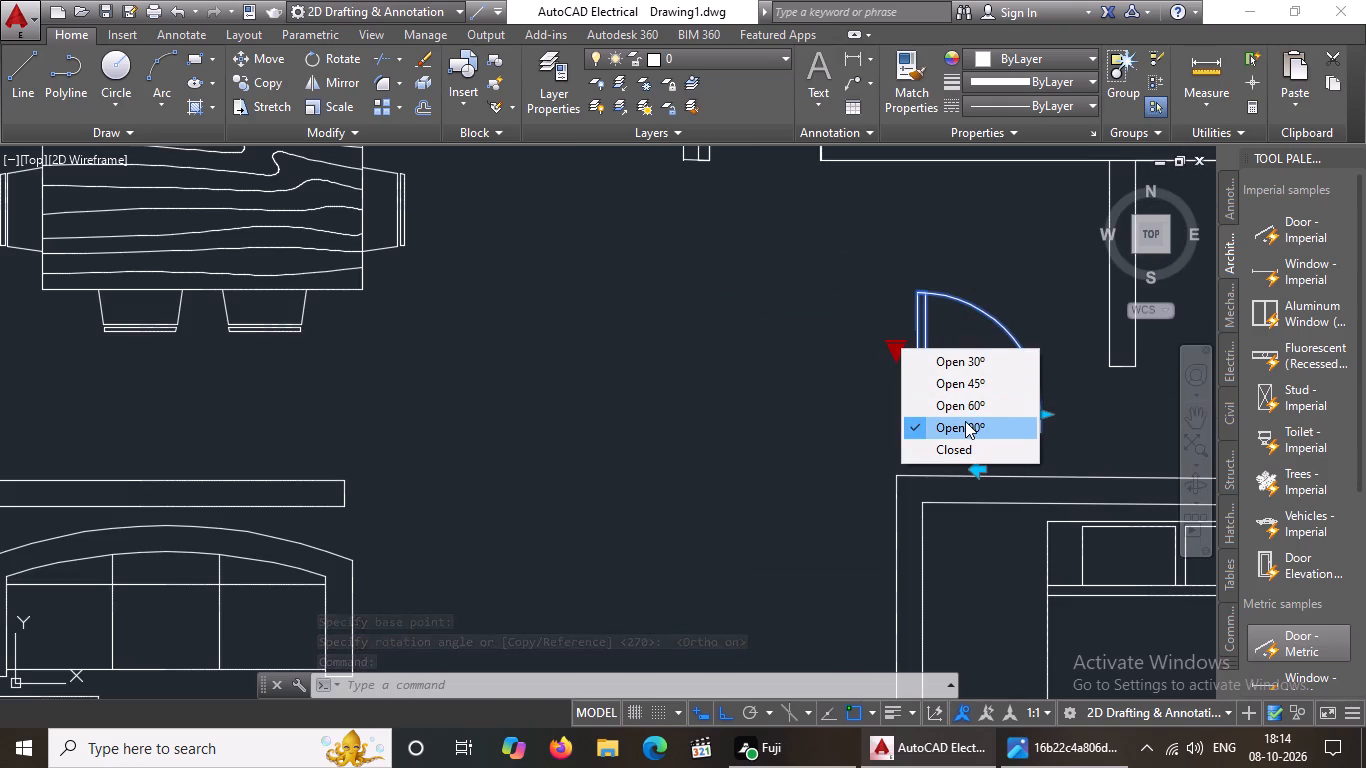
left_click(913, 431)
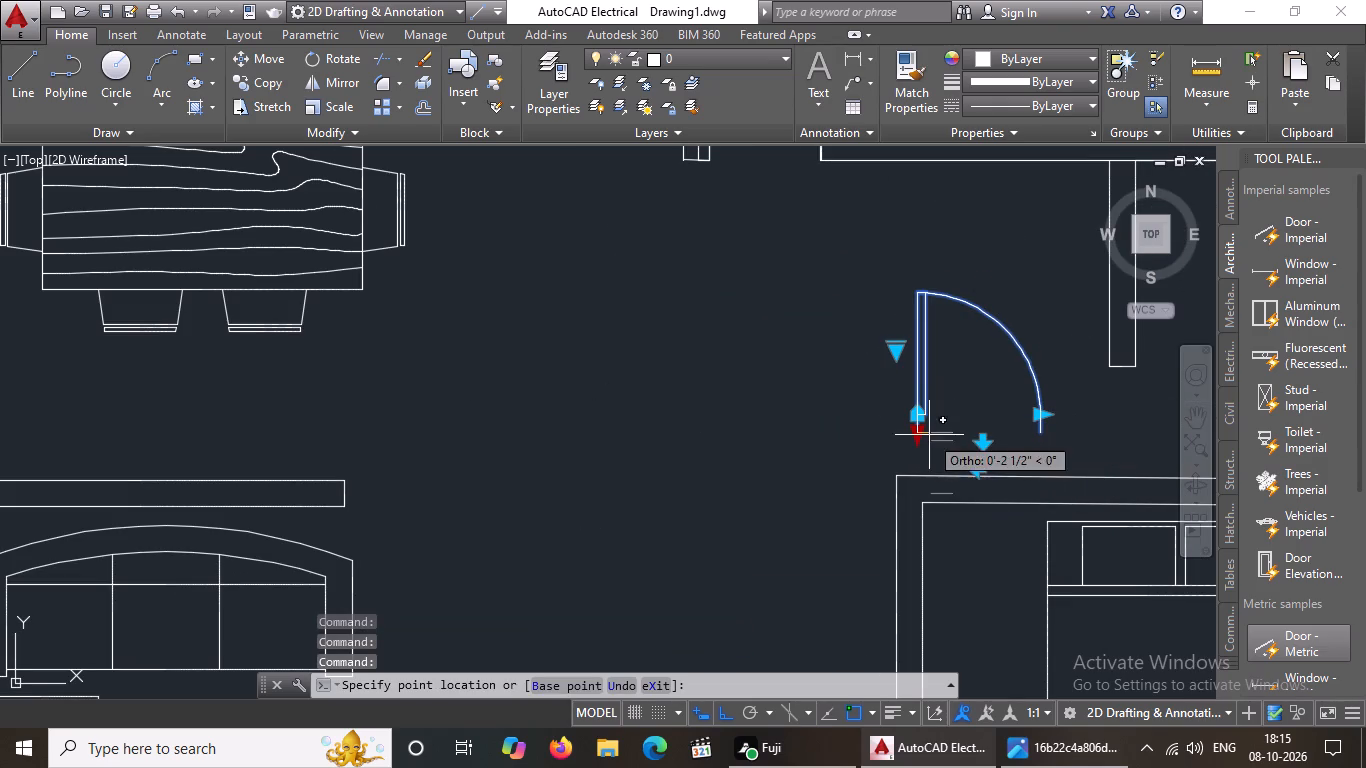
key("Escape")
left_click(984, 448)
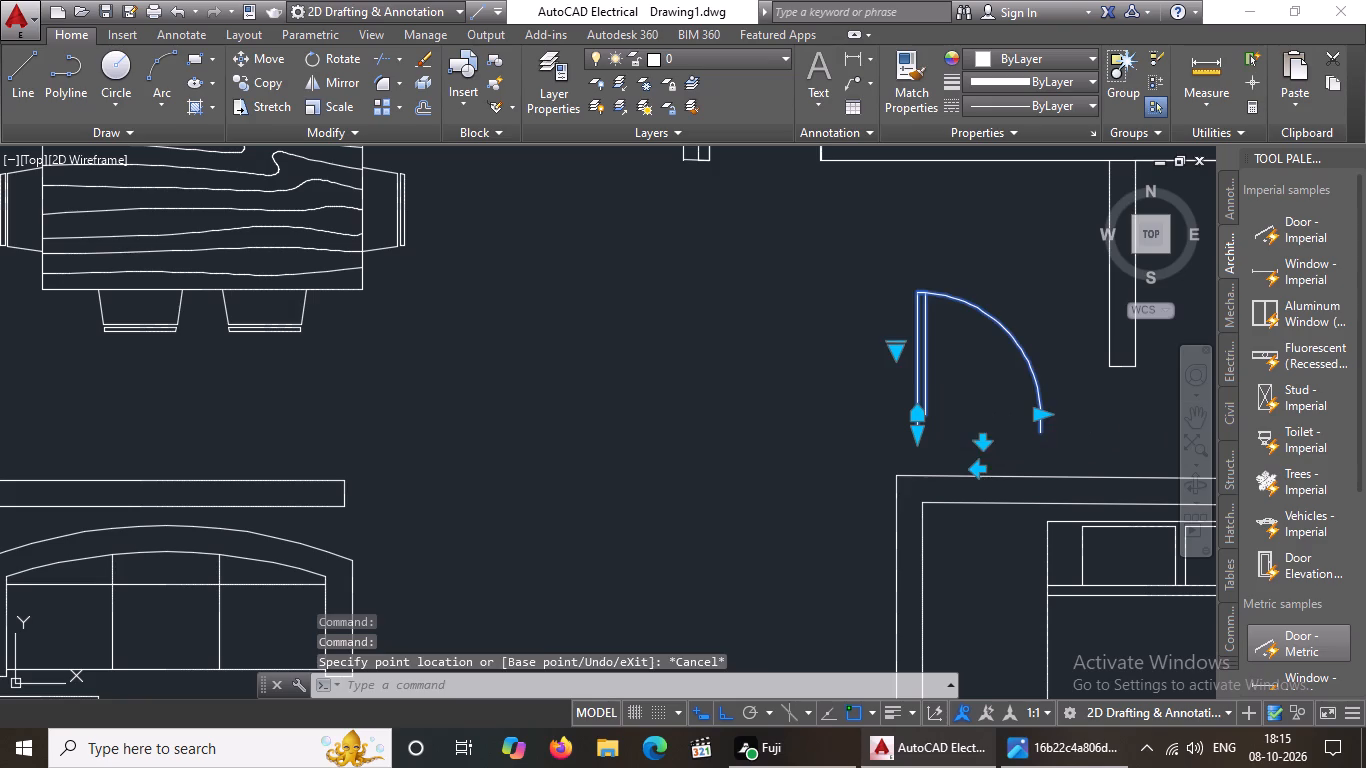
left_click(977, 413)
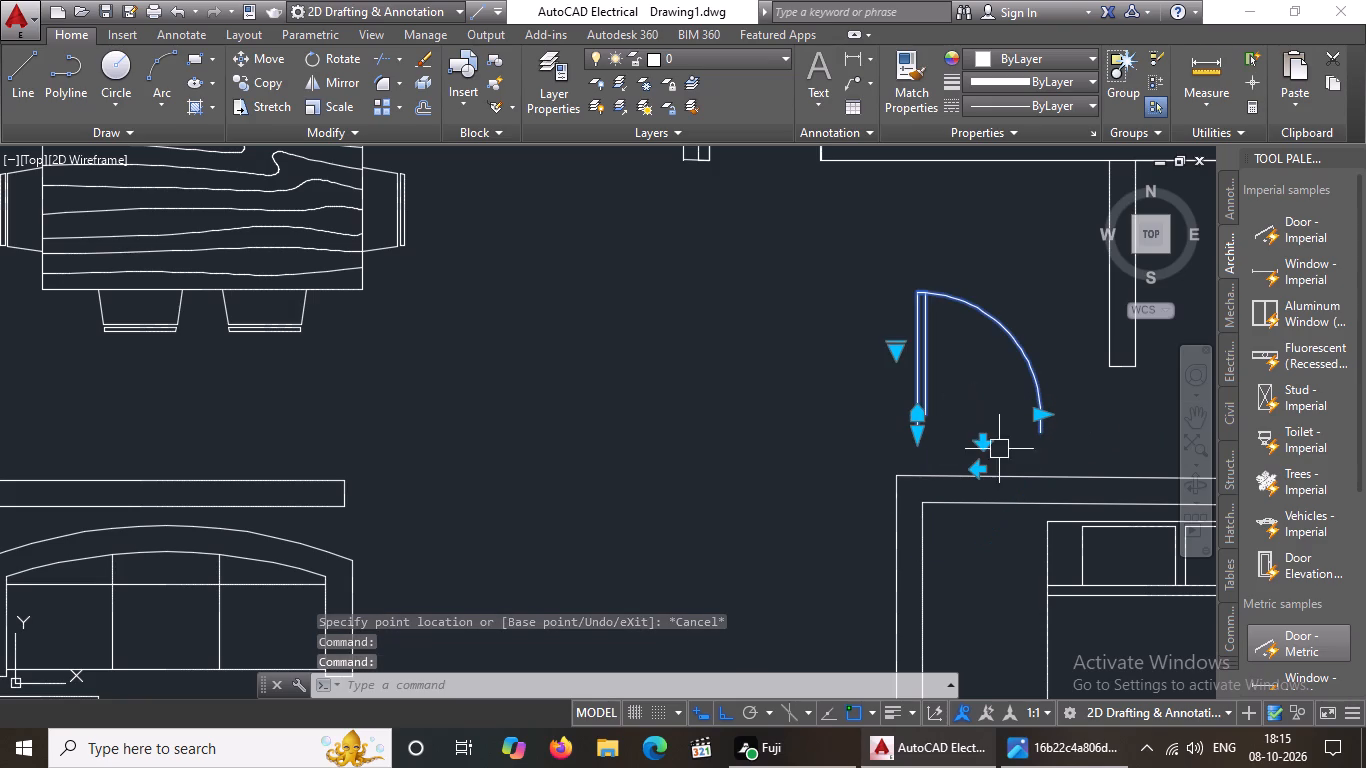
left_click(985, 439)
left_click(984, 414)
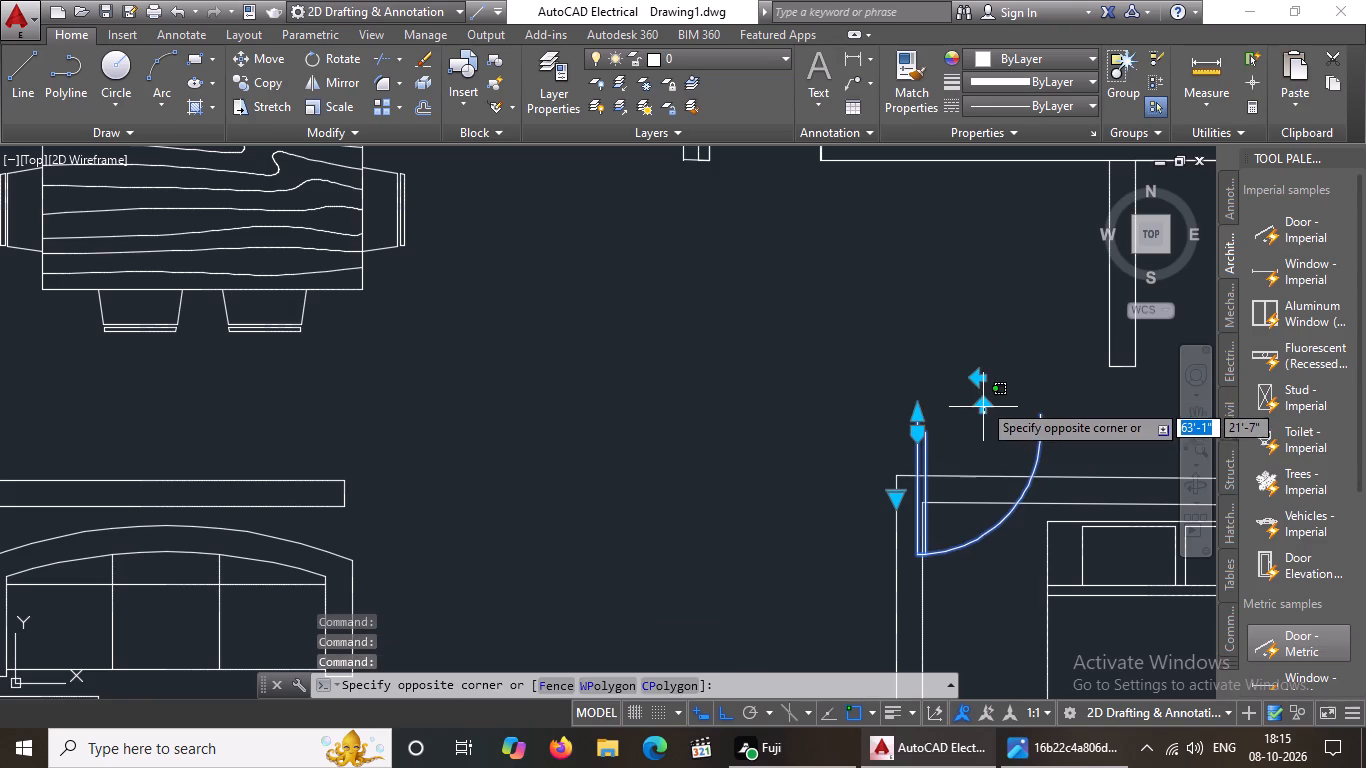
left_click(982, 402)
left_click(981, 378)
left_click(977, 378)
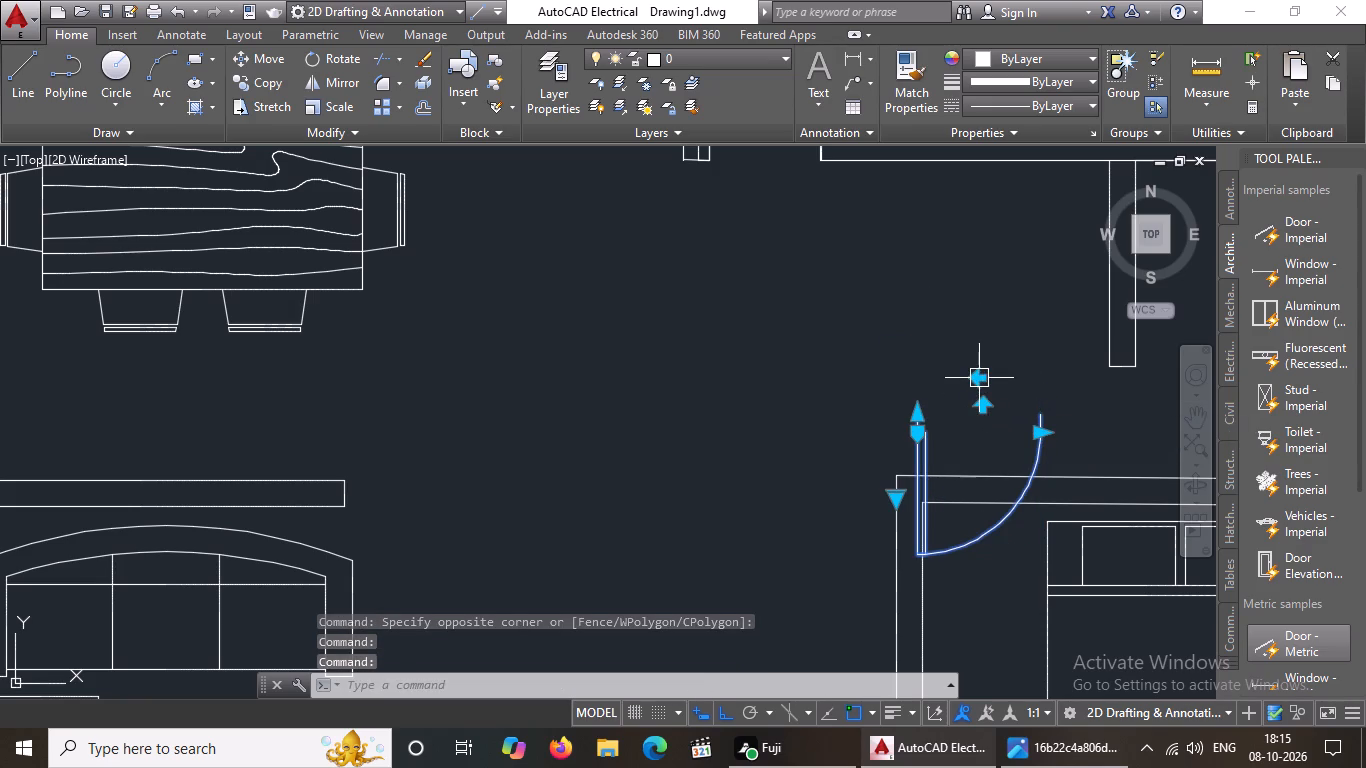
left_click(971, 388)
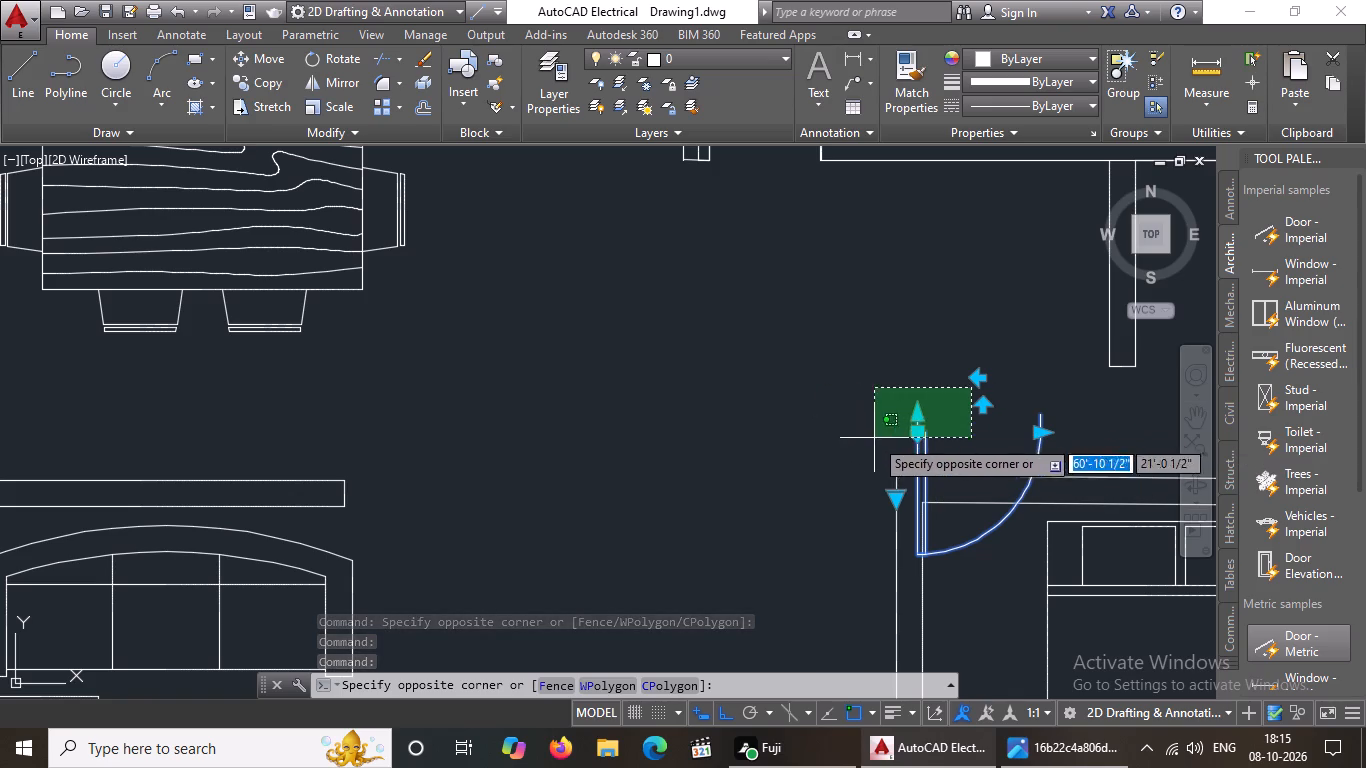
key("Escape")
Rotate the bathroom door copy 270° about the north end of its hinge side.
left_click_drag(862, 366, 993, 444)
left_click(1147, 605)
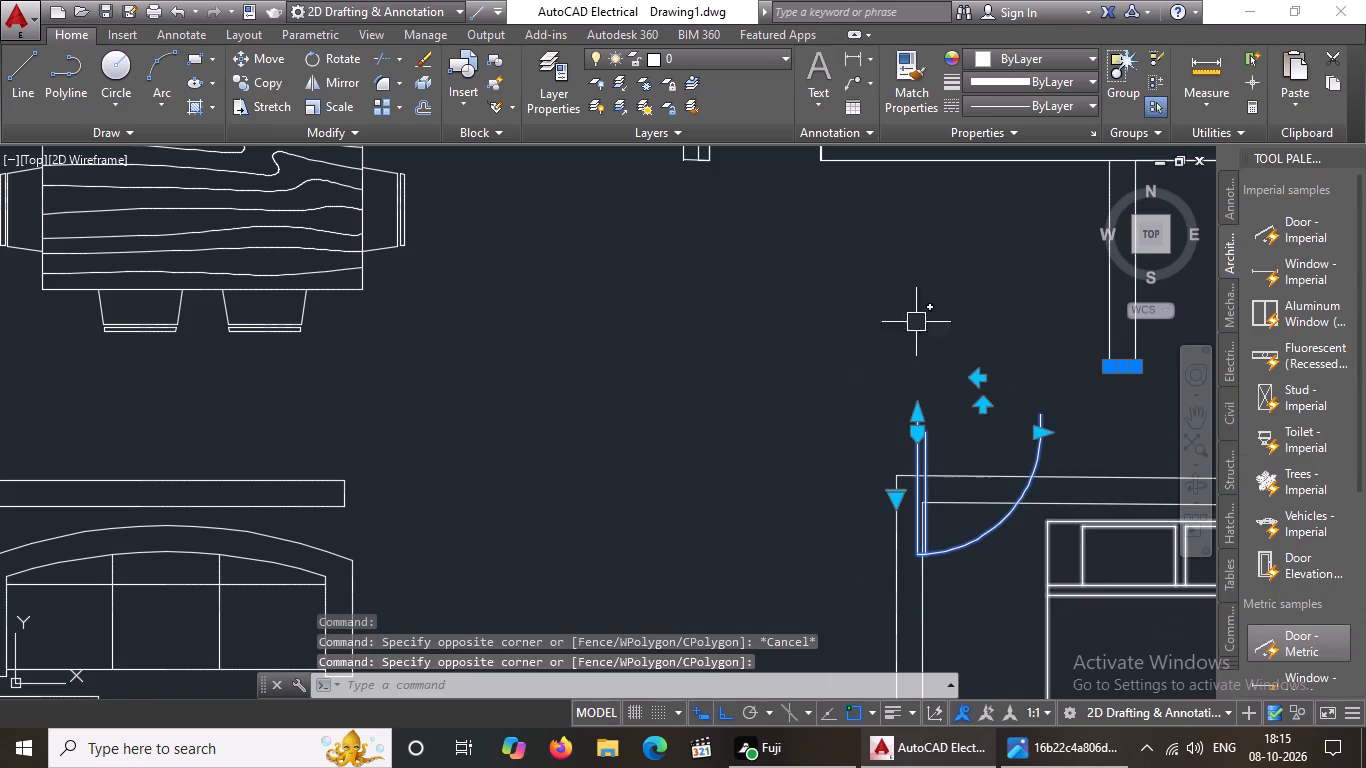
left_click(331, 56)
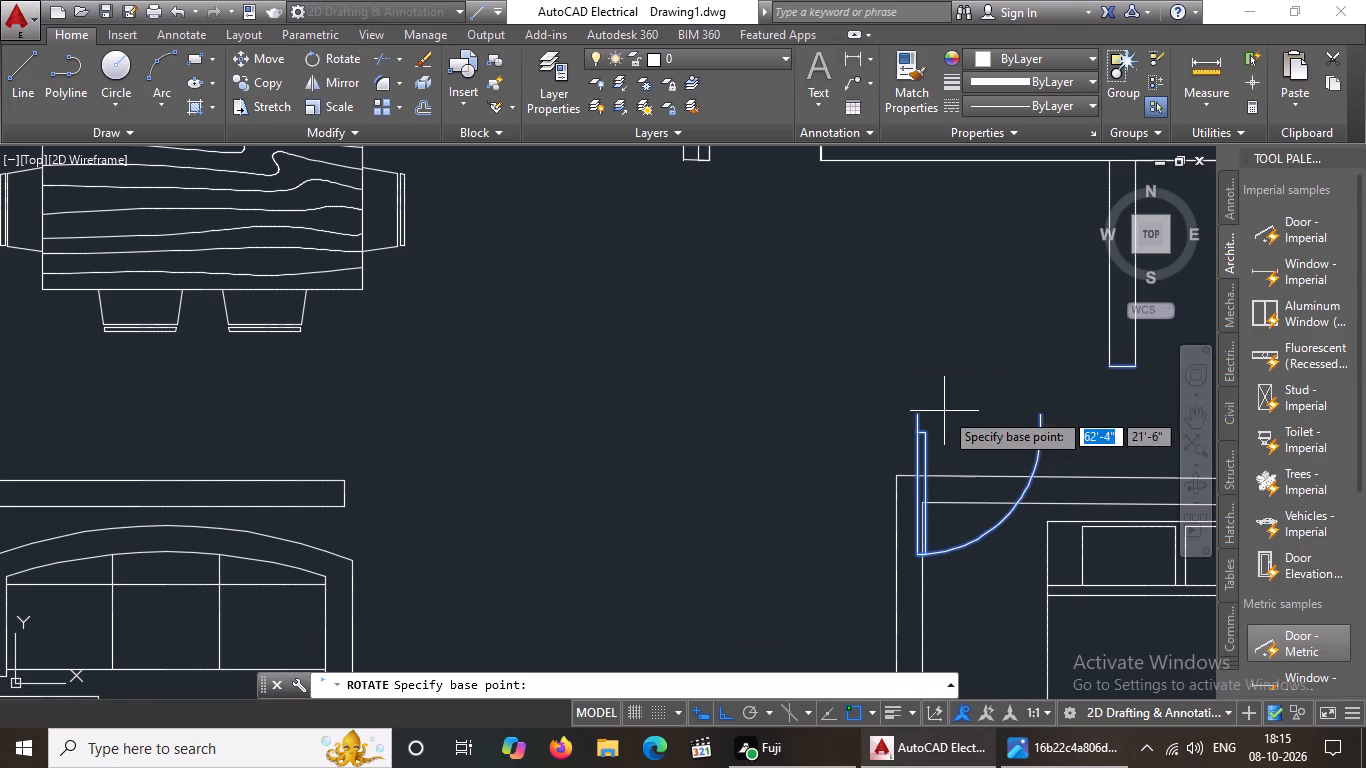
left_click(914, 416)
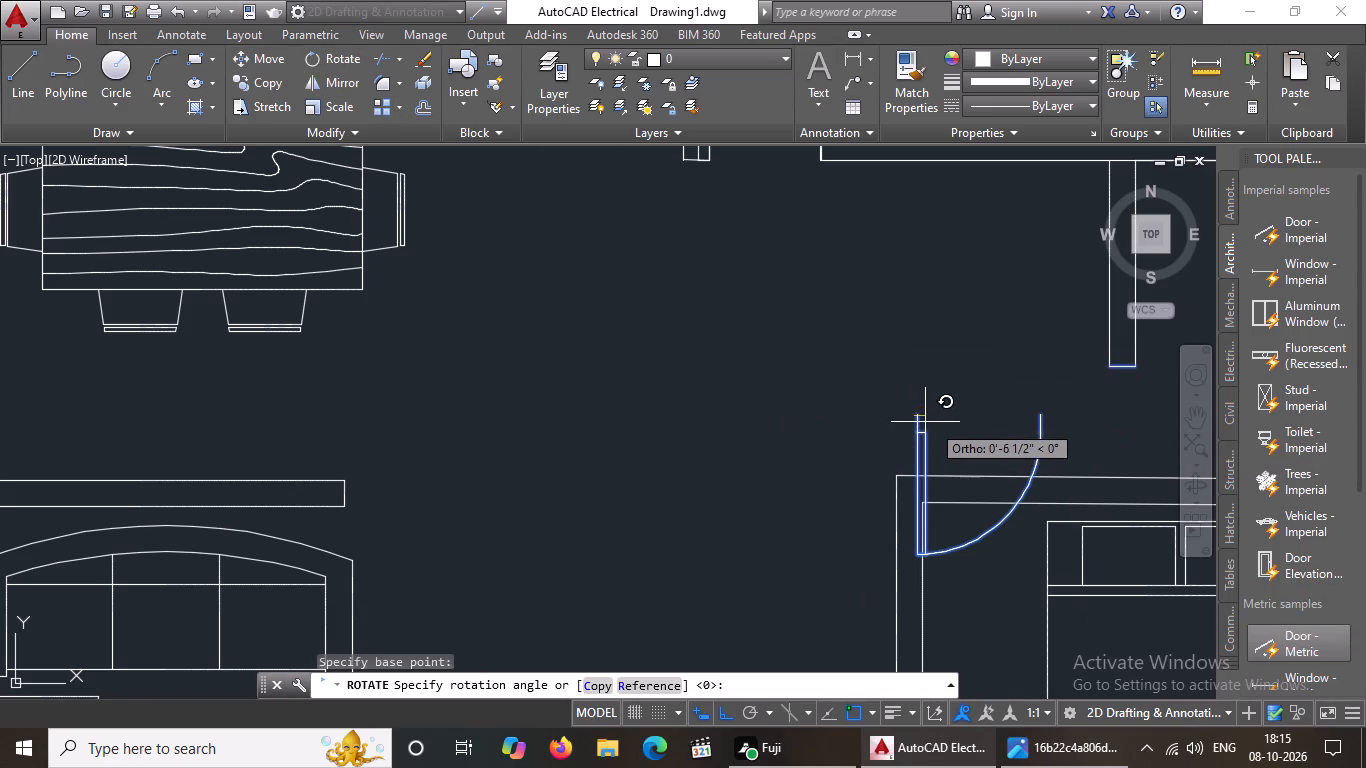
left_click(877, 459)
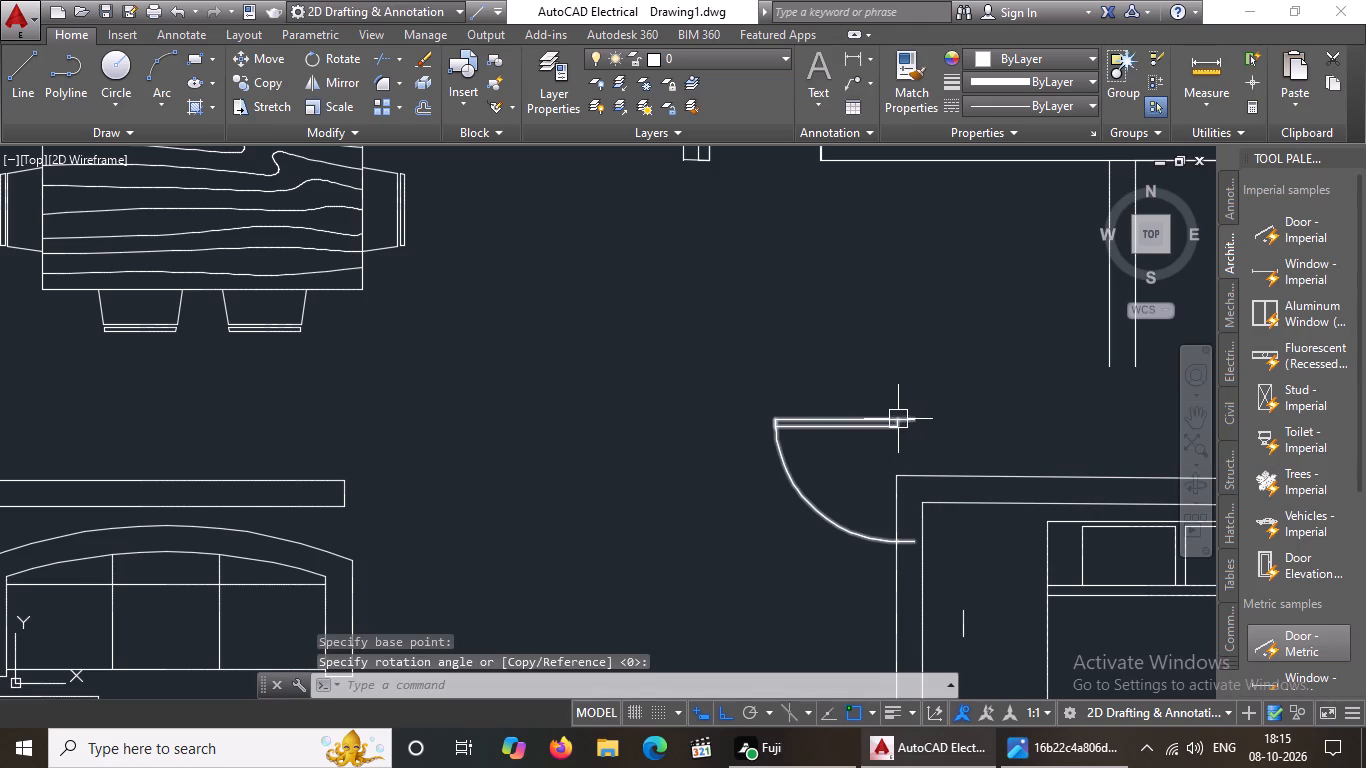
Flip the rotated bathroom door both ways so its leaf extends east along the south side of the opening.
left_click(898, 418)
left_click(918, 490)
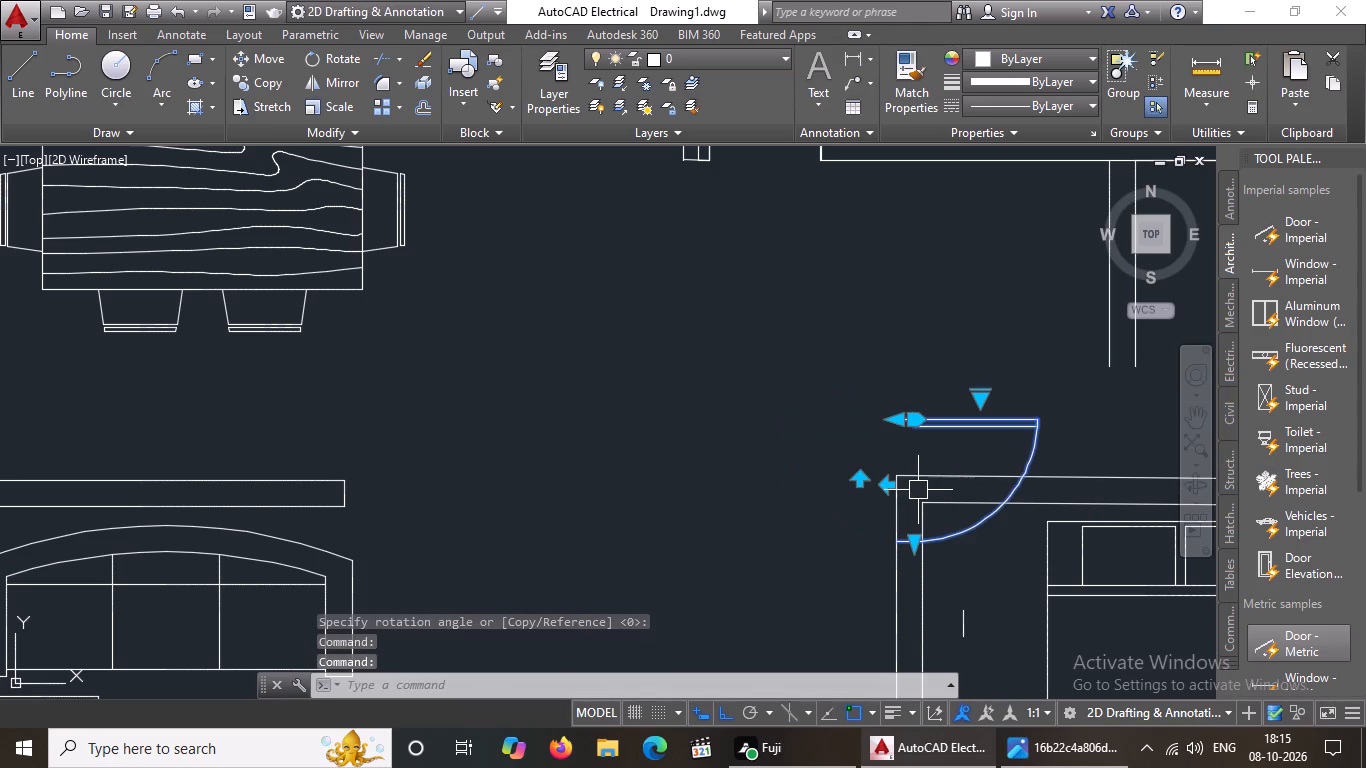
left_click(863, 483)
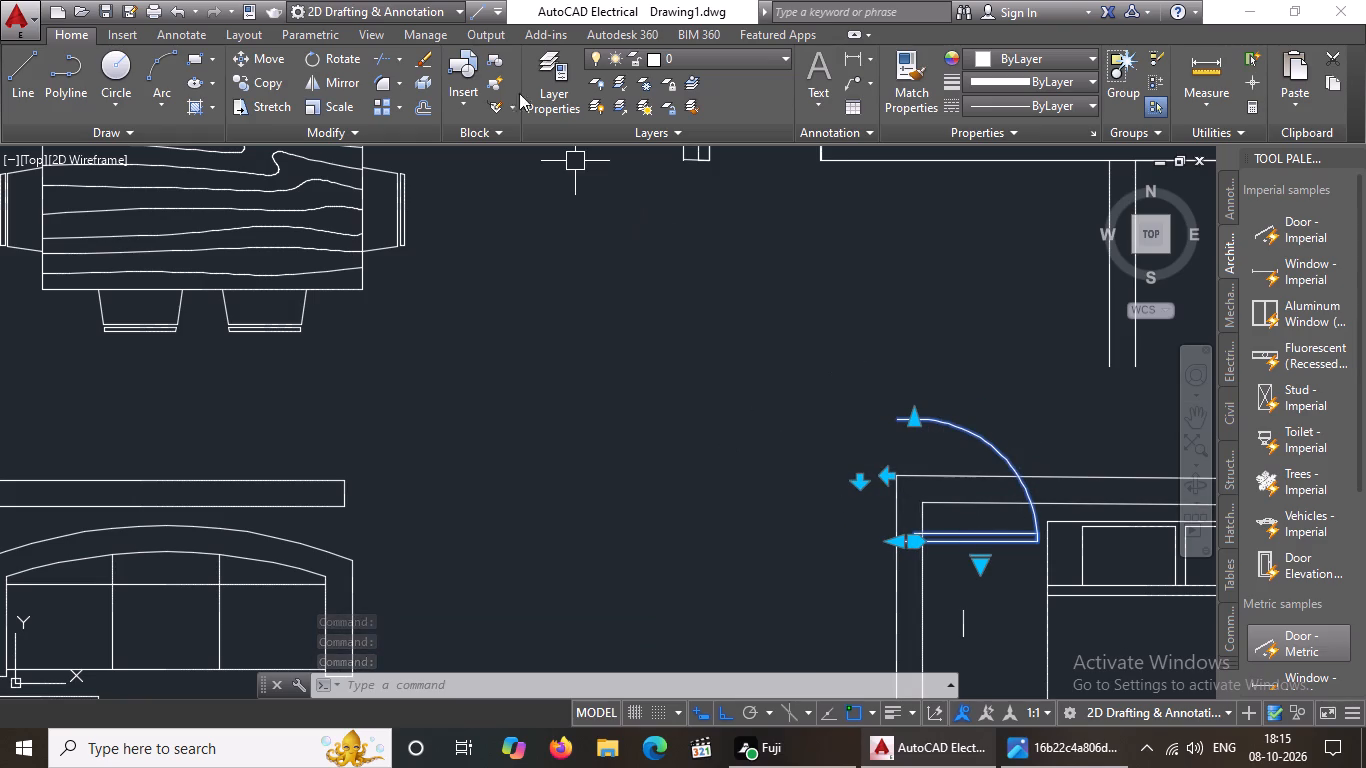
Move the bathroom door, with Ortho off, into the doorway between the bathroom's west wall end and the southeast bedroom's north wall.
left_click(260, 55)
left_click(989, 452)
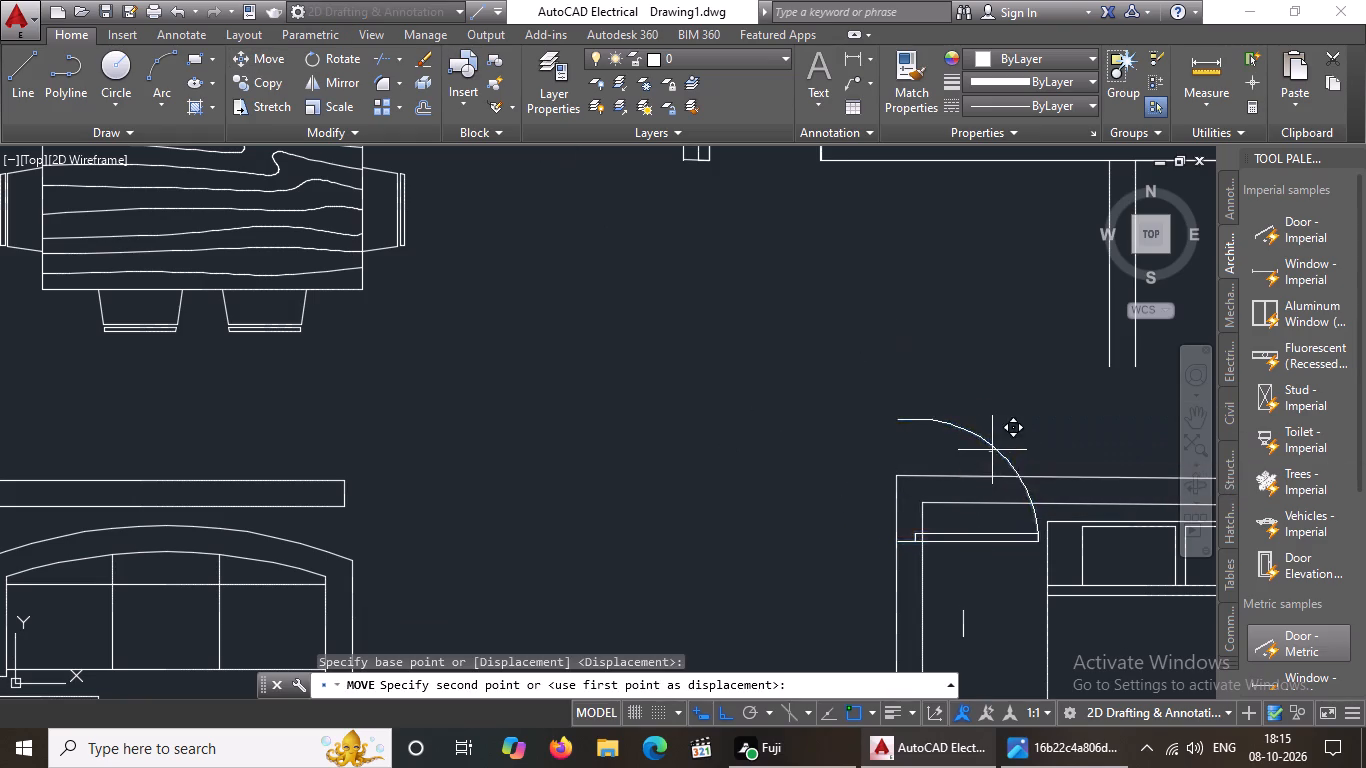
scroll(1214, 356, "down", 3)
scroll(1226, 336, "up", 5)
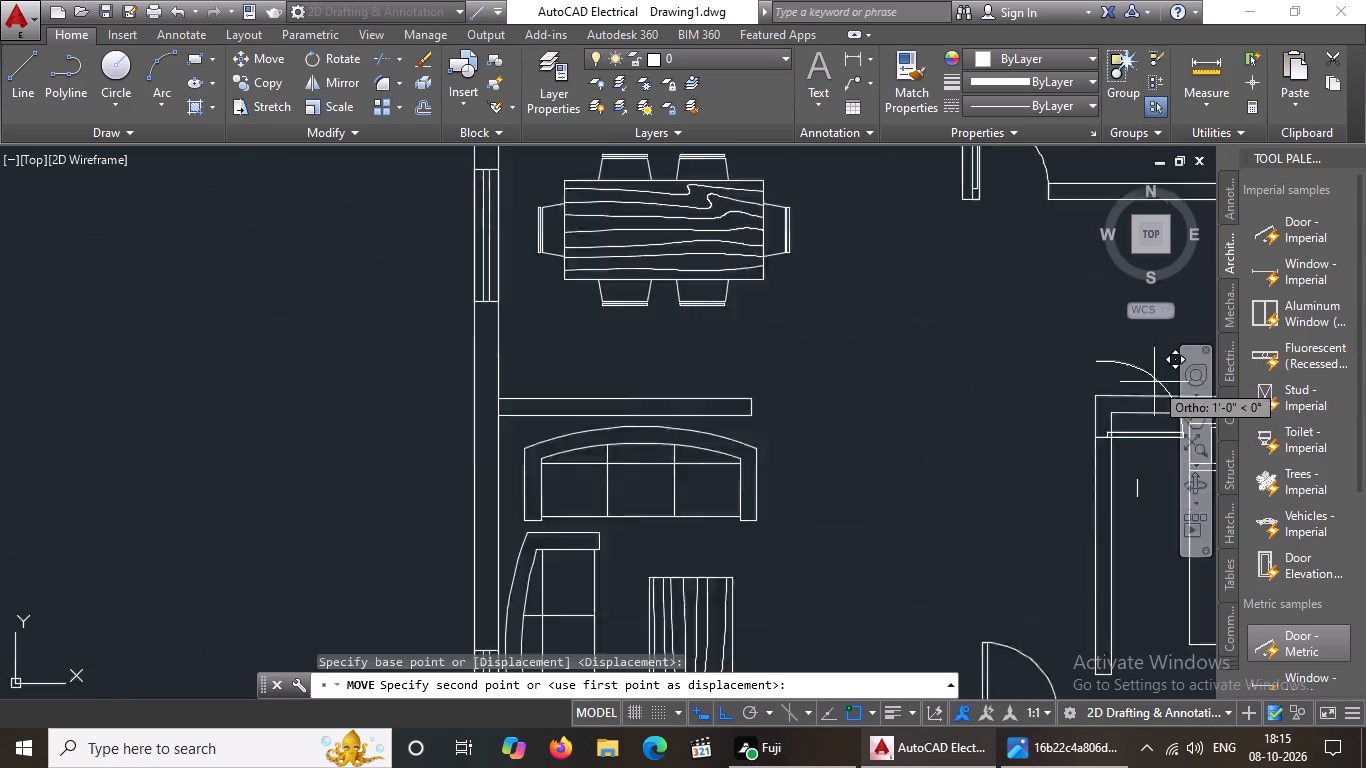
scroll(1154, 382, "up", 5)
scroll(1144, 390, "down", 8)
scroll(1146, 336, "up", 3)
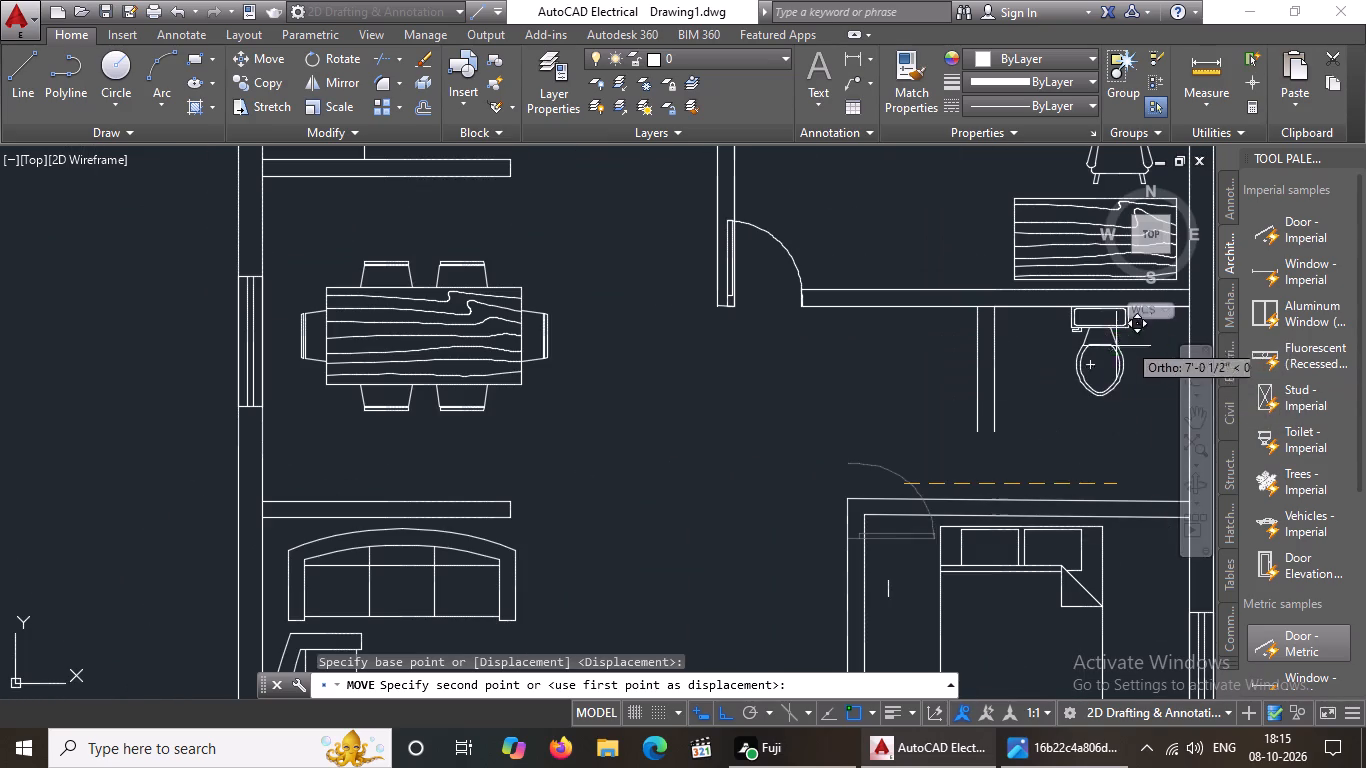
left_click(727, 714)
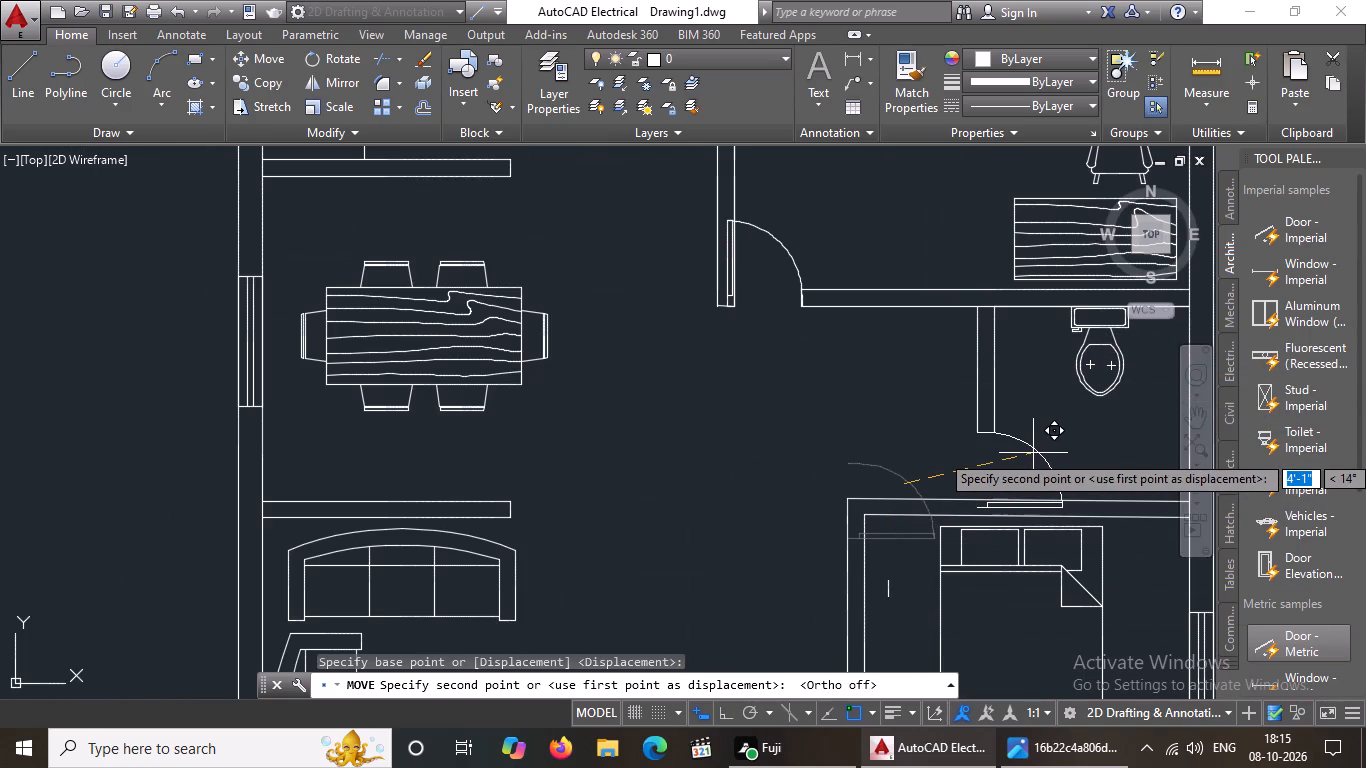
scroll(1033, 453, "up", 3)
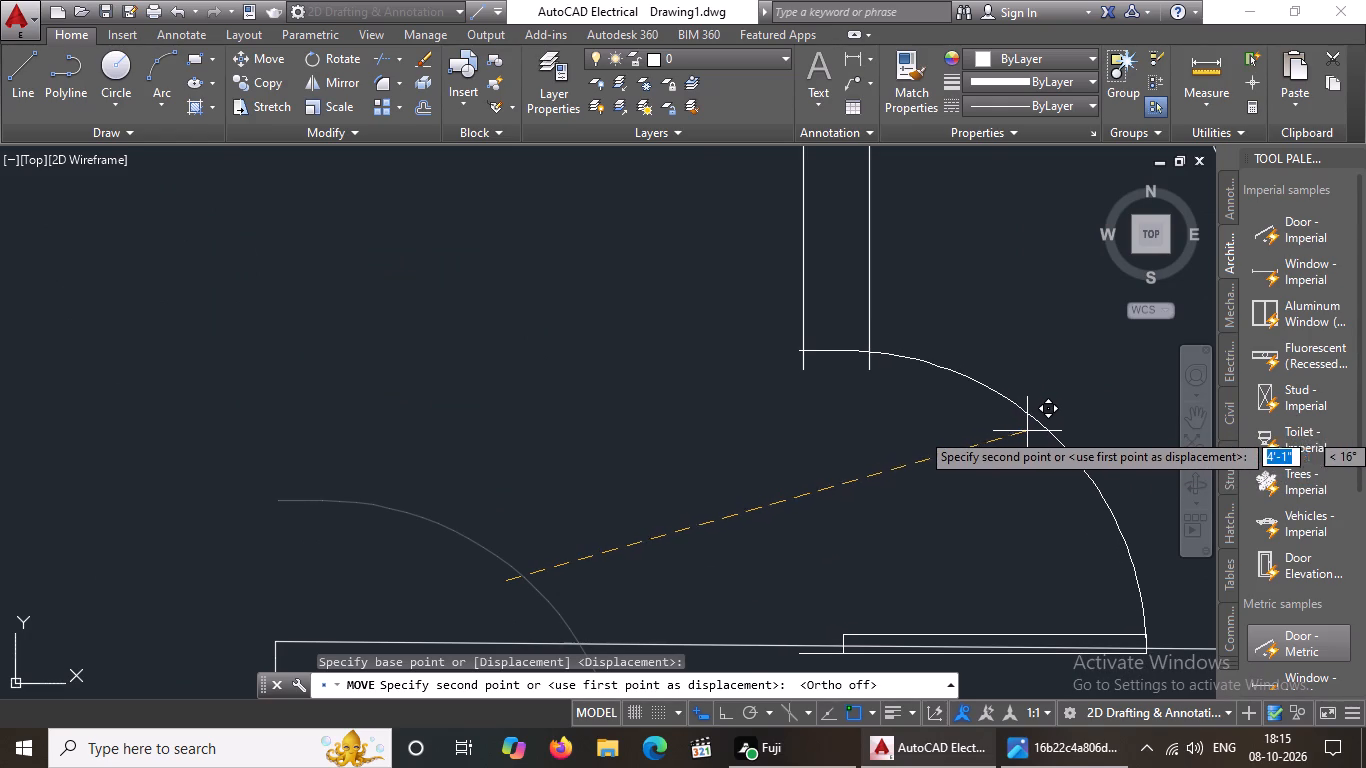
left_click(1032, 430)
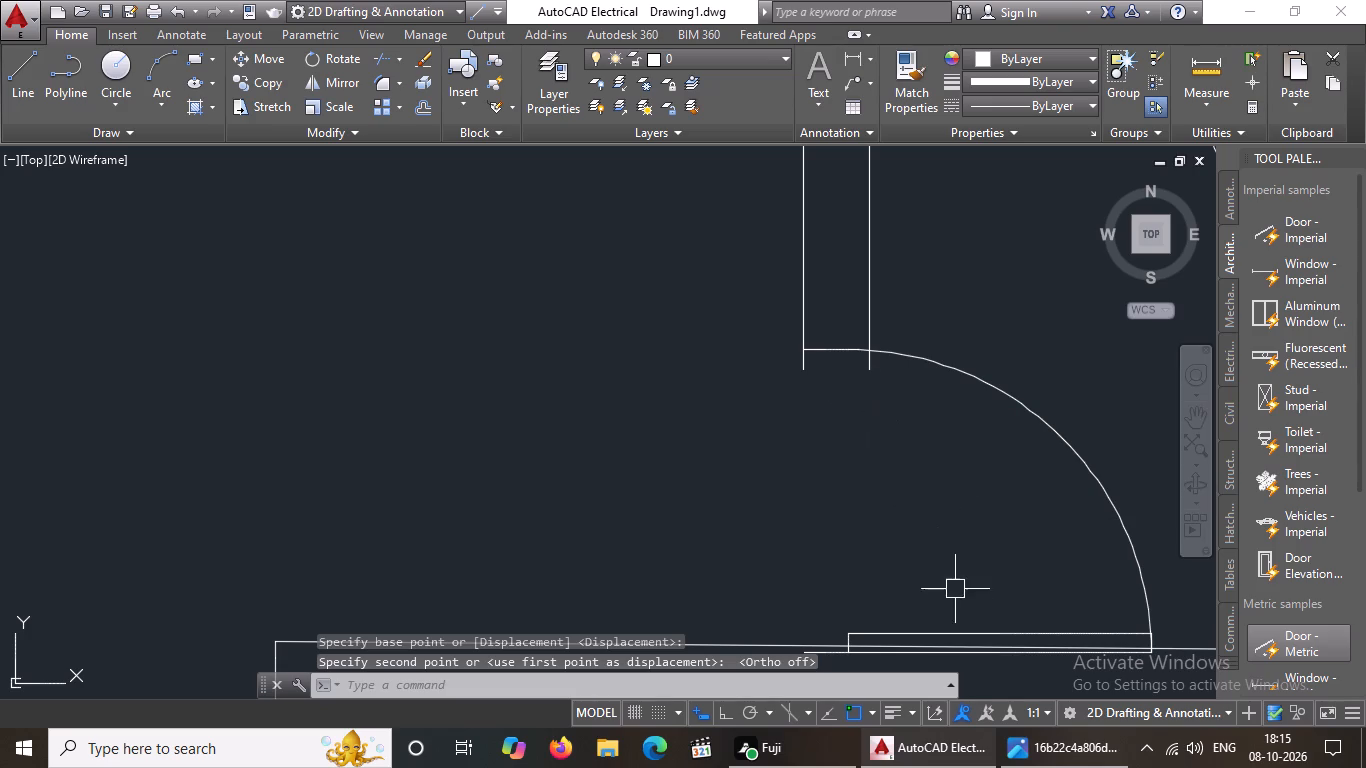
Nudge the bathroom door about 1/2" north so its leaf rests on the southeast bedroom's north wall line.
scroll(955, 588, "down", 2)
scroll(960, 655, "up", 2)
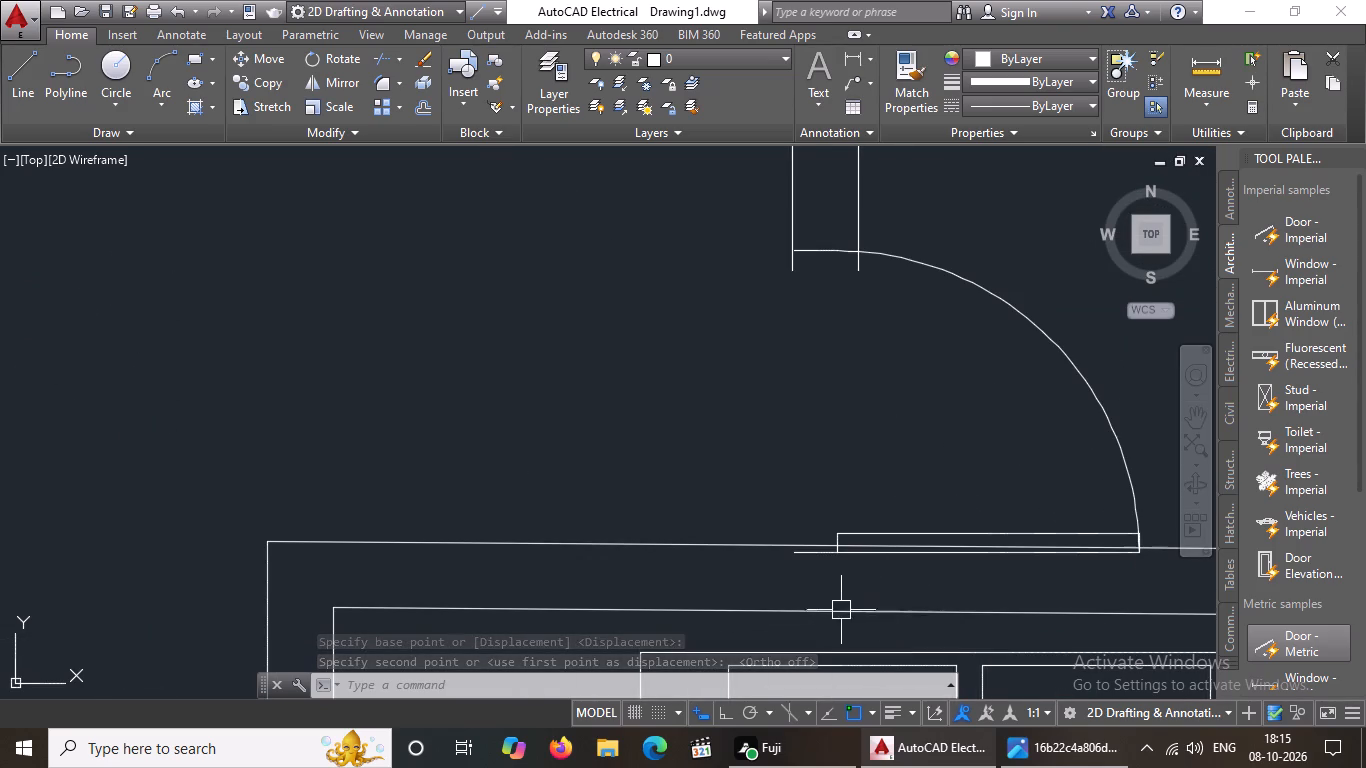
left_click(883, 549)
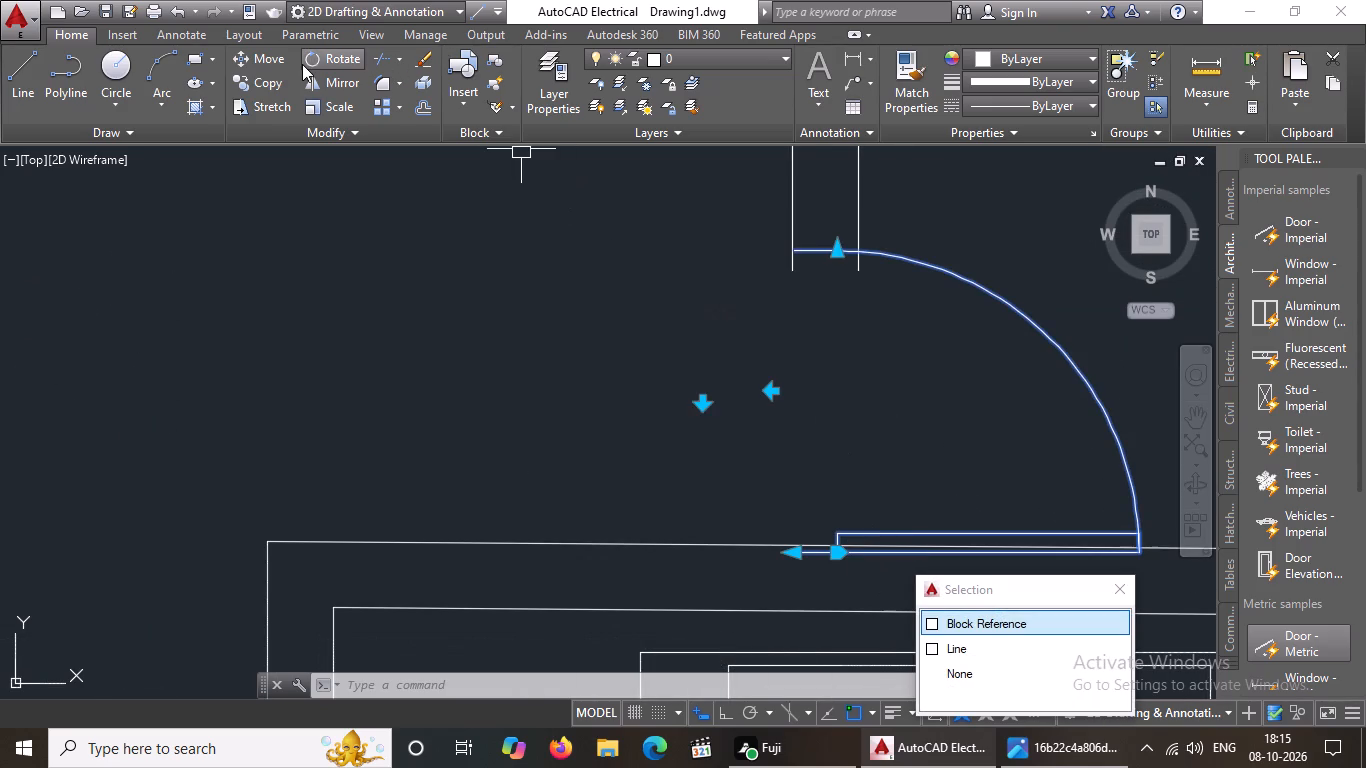
left_click(267, 58)
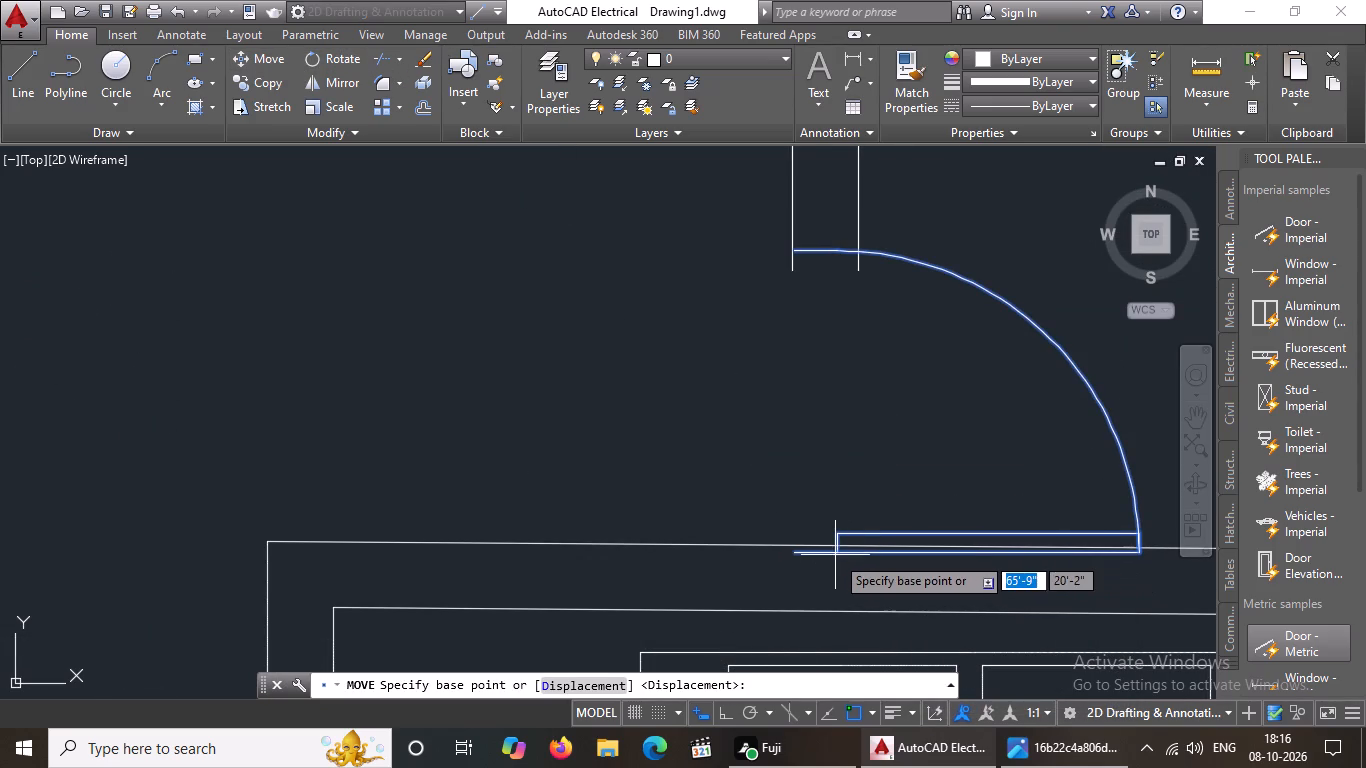
left_click(835, 548)
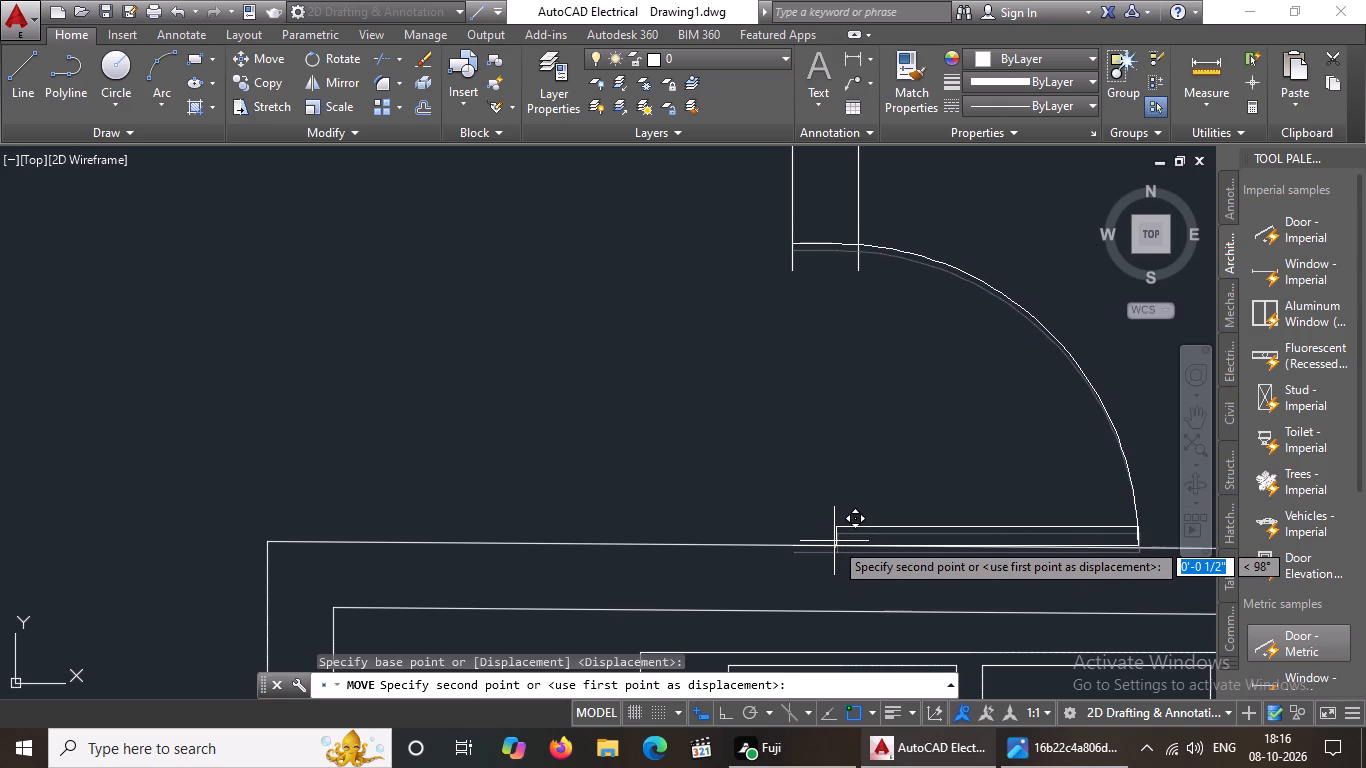
left_click(834, 541)
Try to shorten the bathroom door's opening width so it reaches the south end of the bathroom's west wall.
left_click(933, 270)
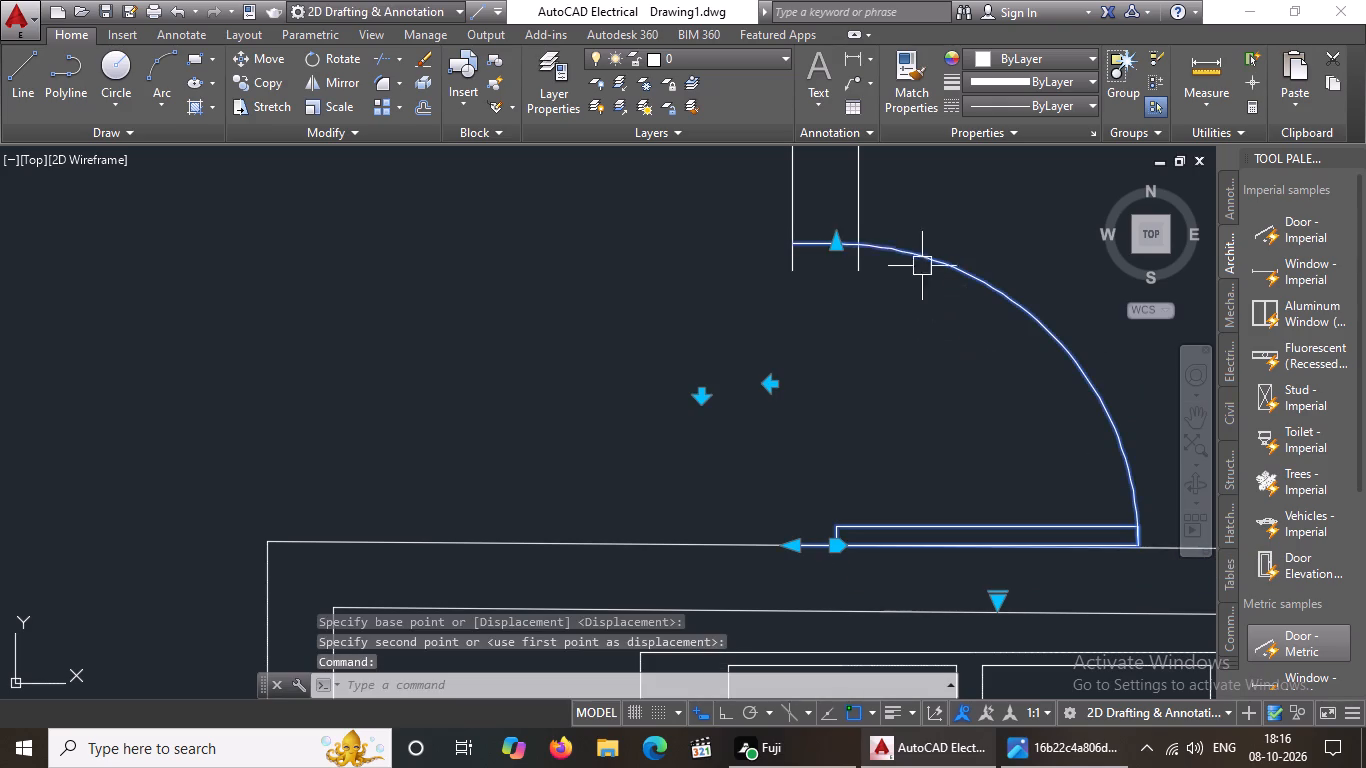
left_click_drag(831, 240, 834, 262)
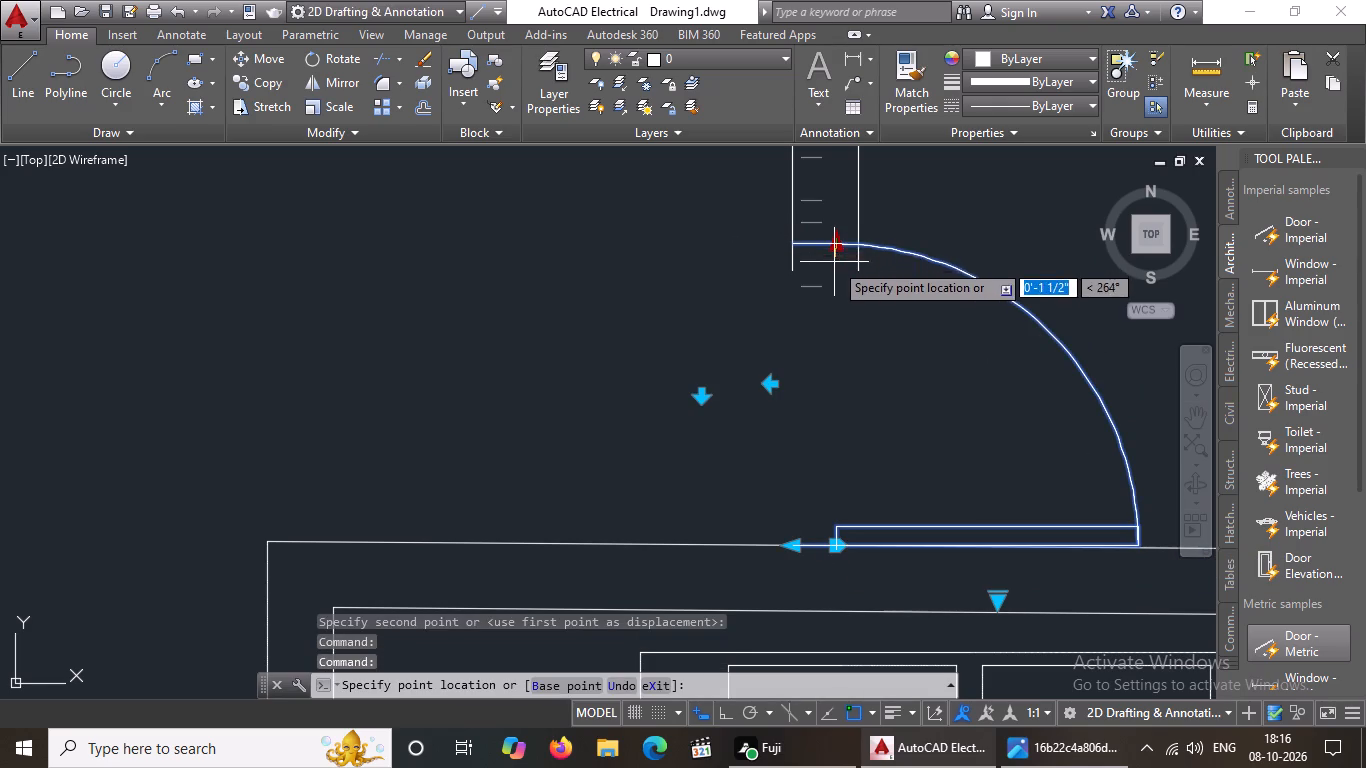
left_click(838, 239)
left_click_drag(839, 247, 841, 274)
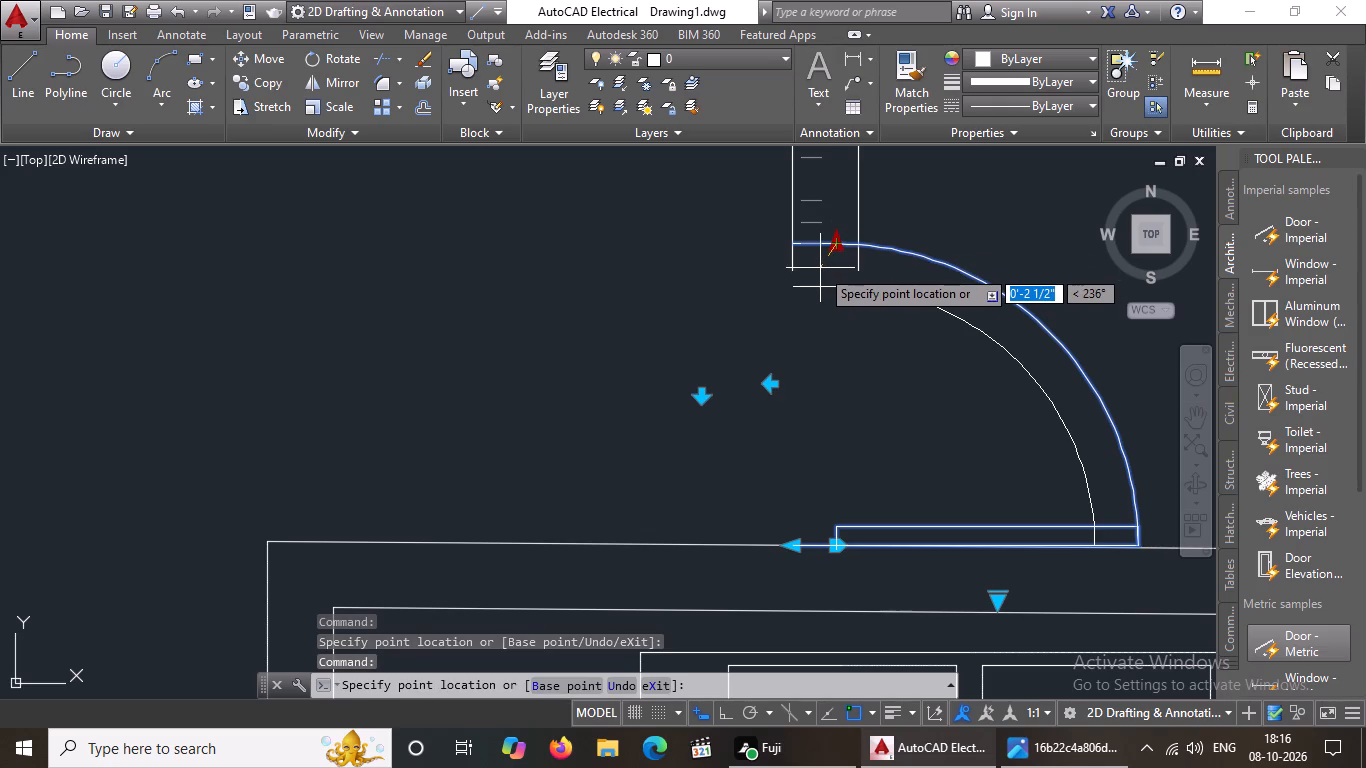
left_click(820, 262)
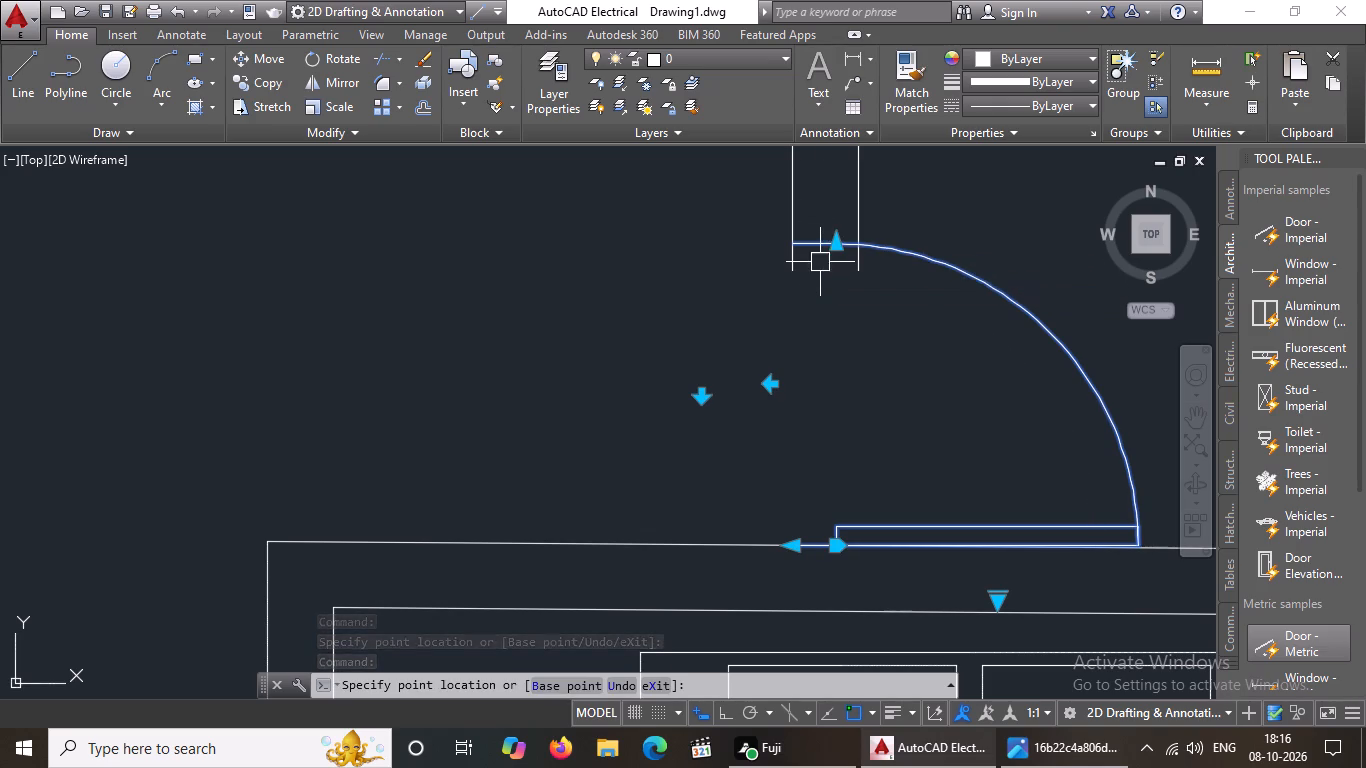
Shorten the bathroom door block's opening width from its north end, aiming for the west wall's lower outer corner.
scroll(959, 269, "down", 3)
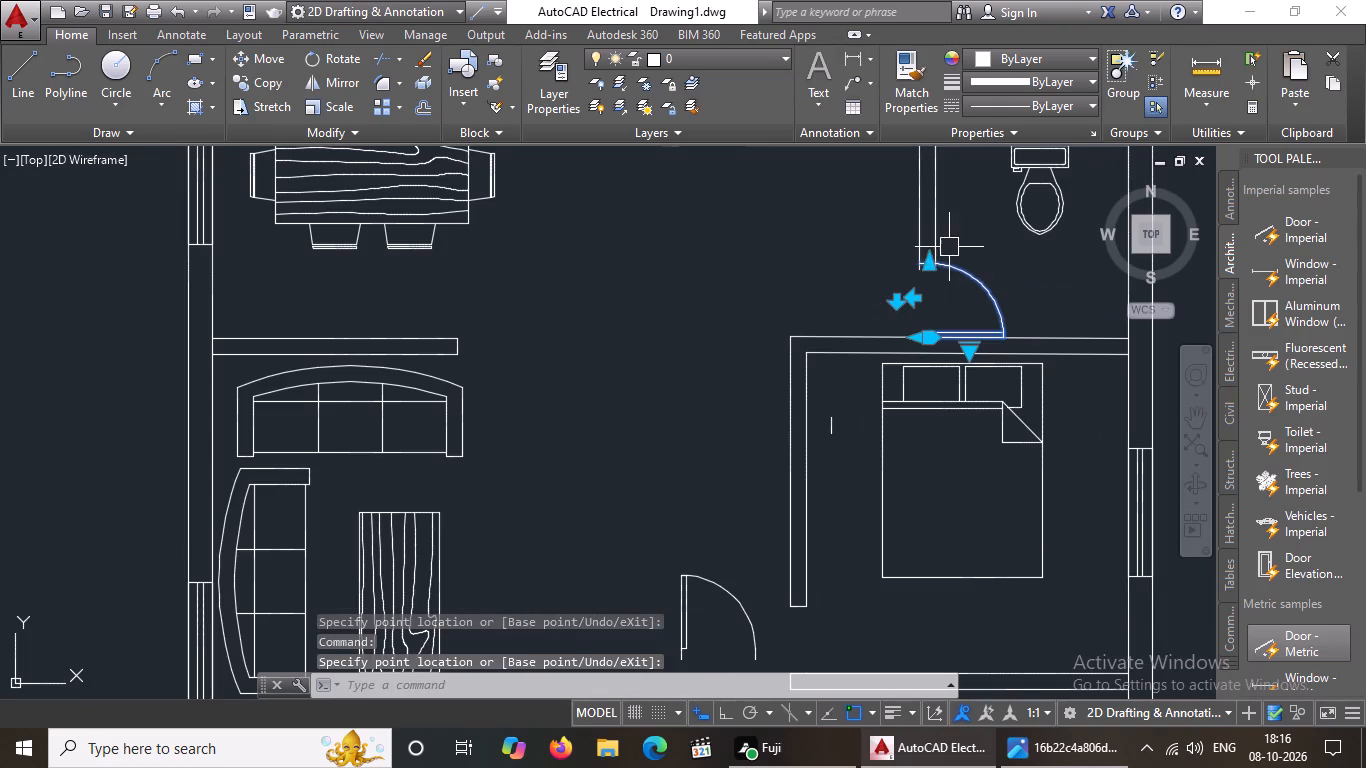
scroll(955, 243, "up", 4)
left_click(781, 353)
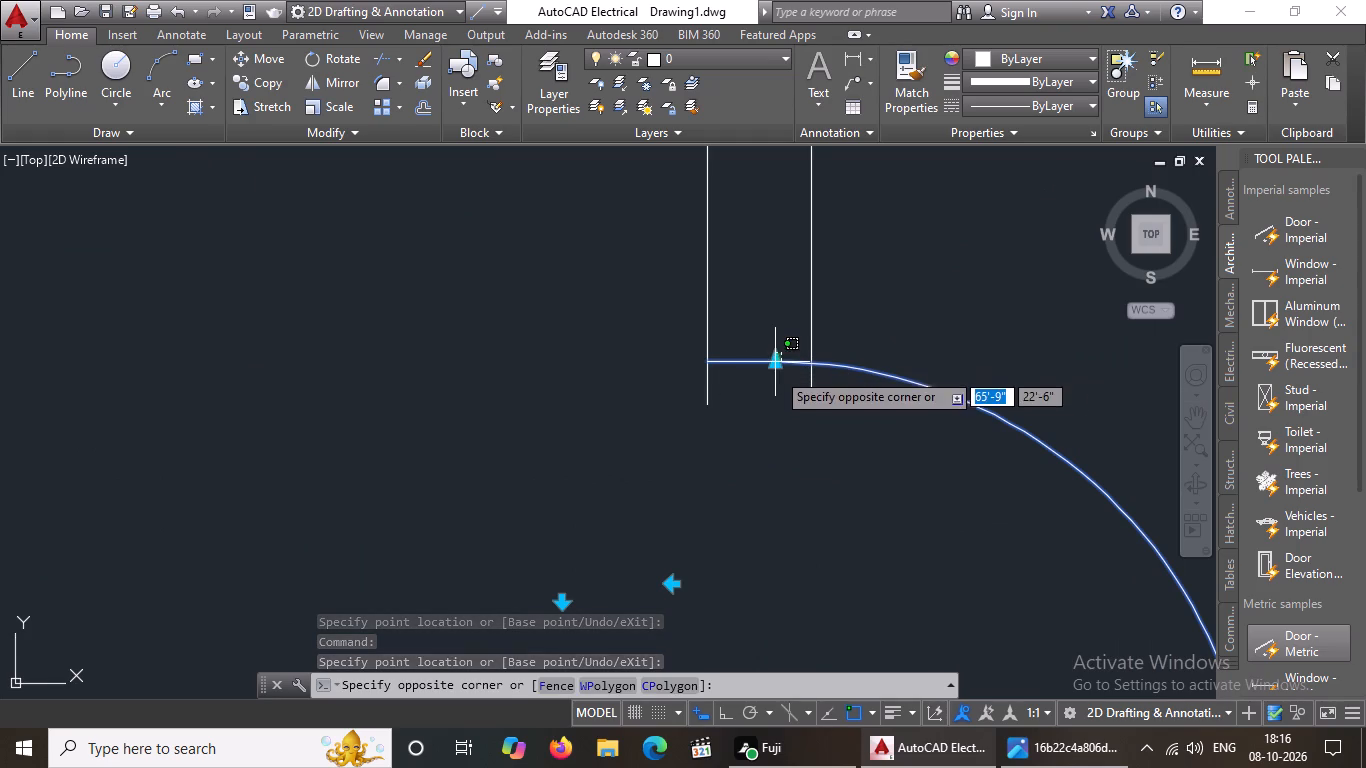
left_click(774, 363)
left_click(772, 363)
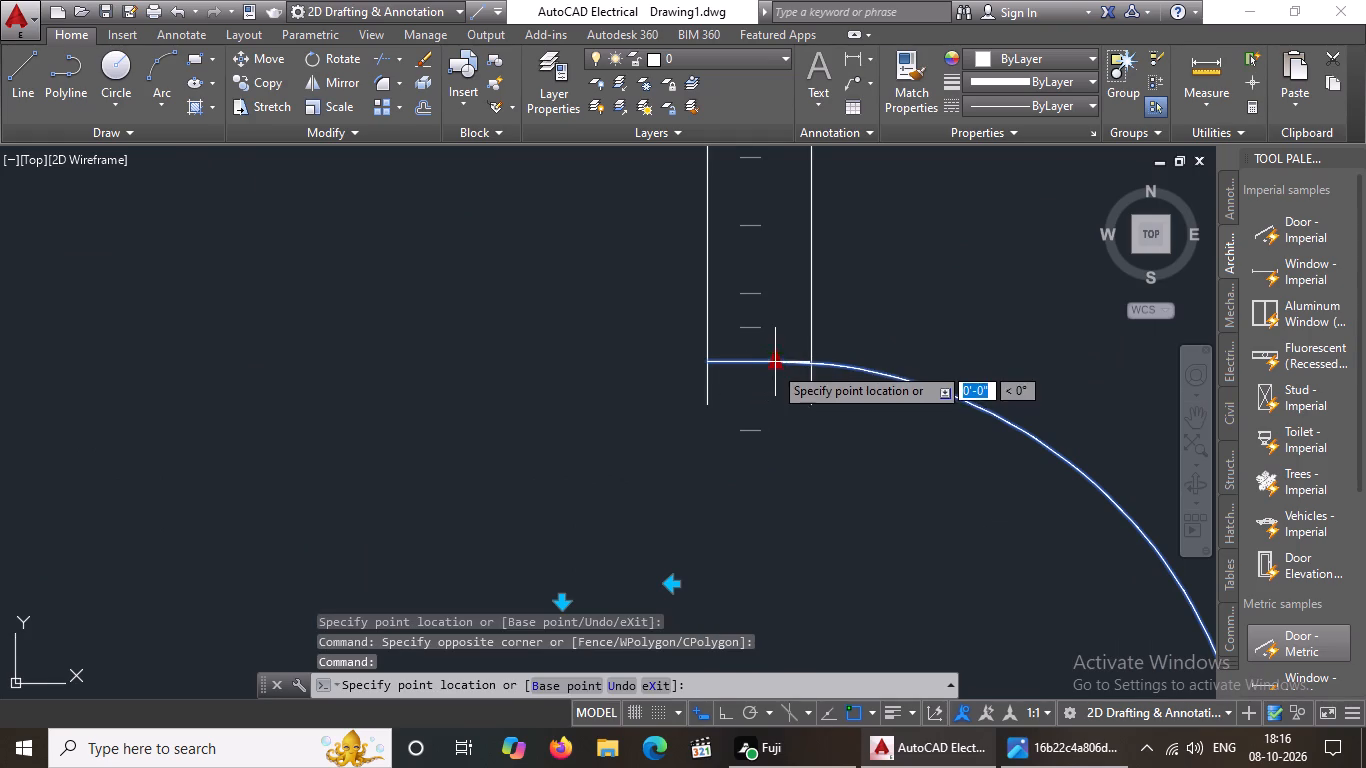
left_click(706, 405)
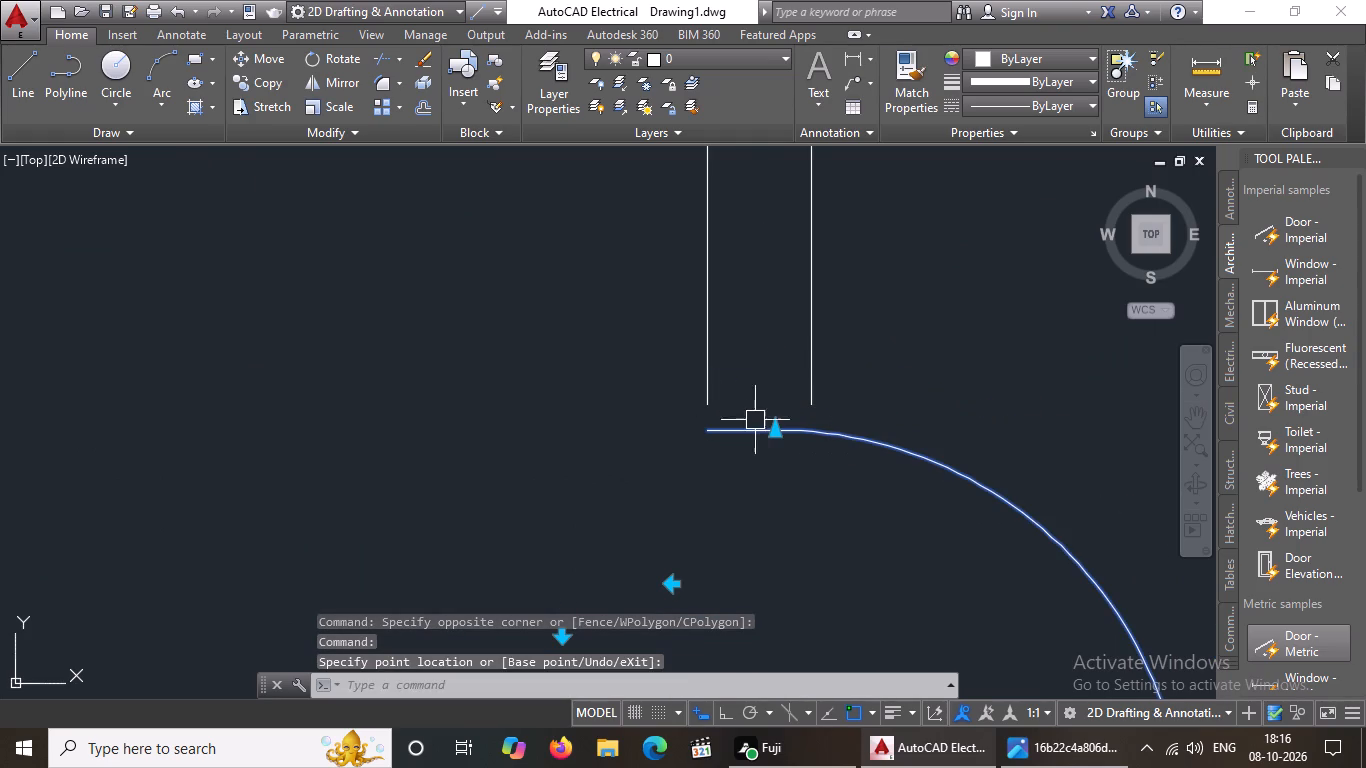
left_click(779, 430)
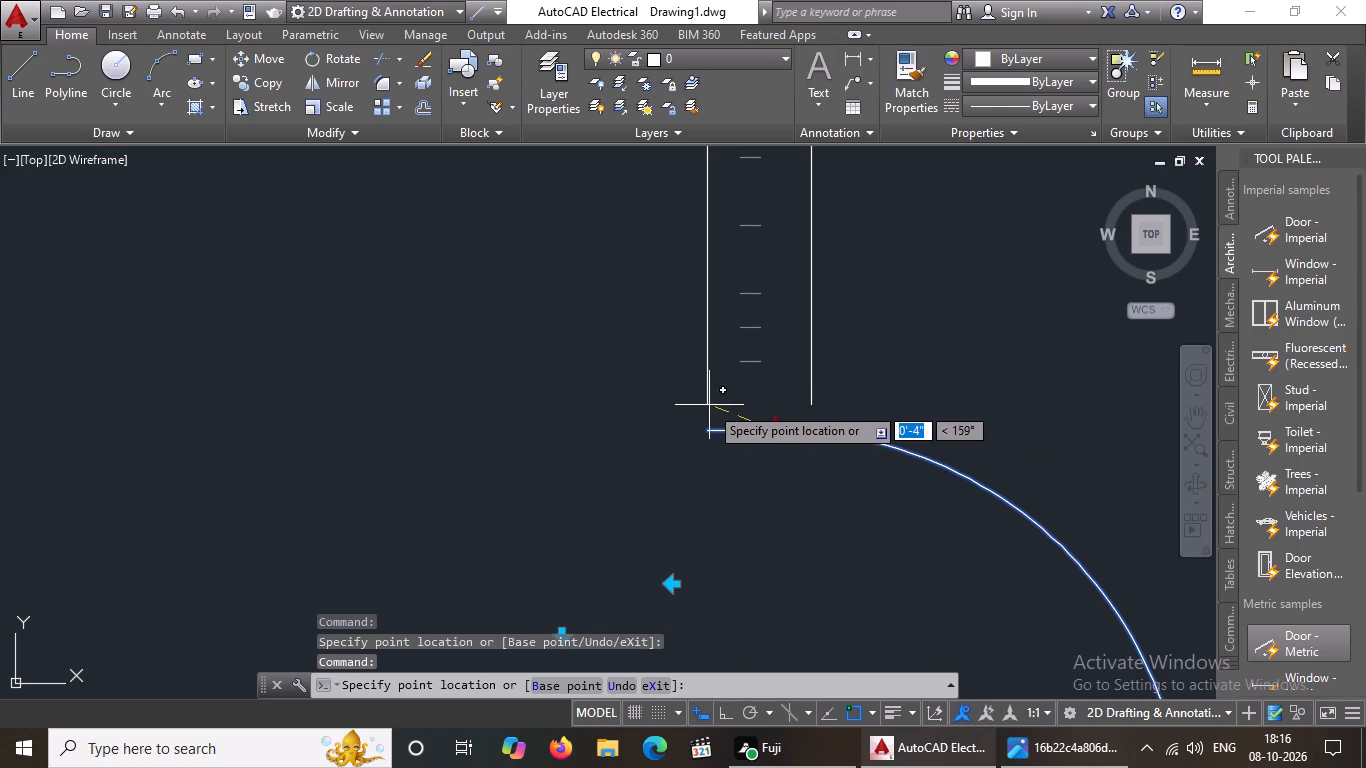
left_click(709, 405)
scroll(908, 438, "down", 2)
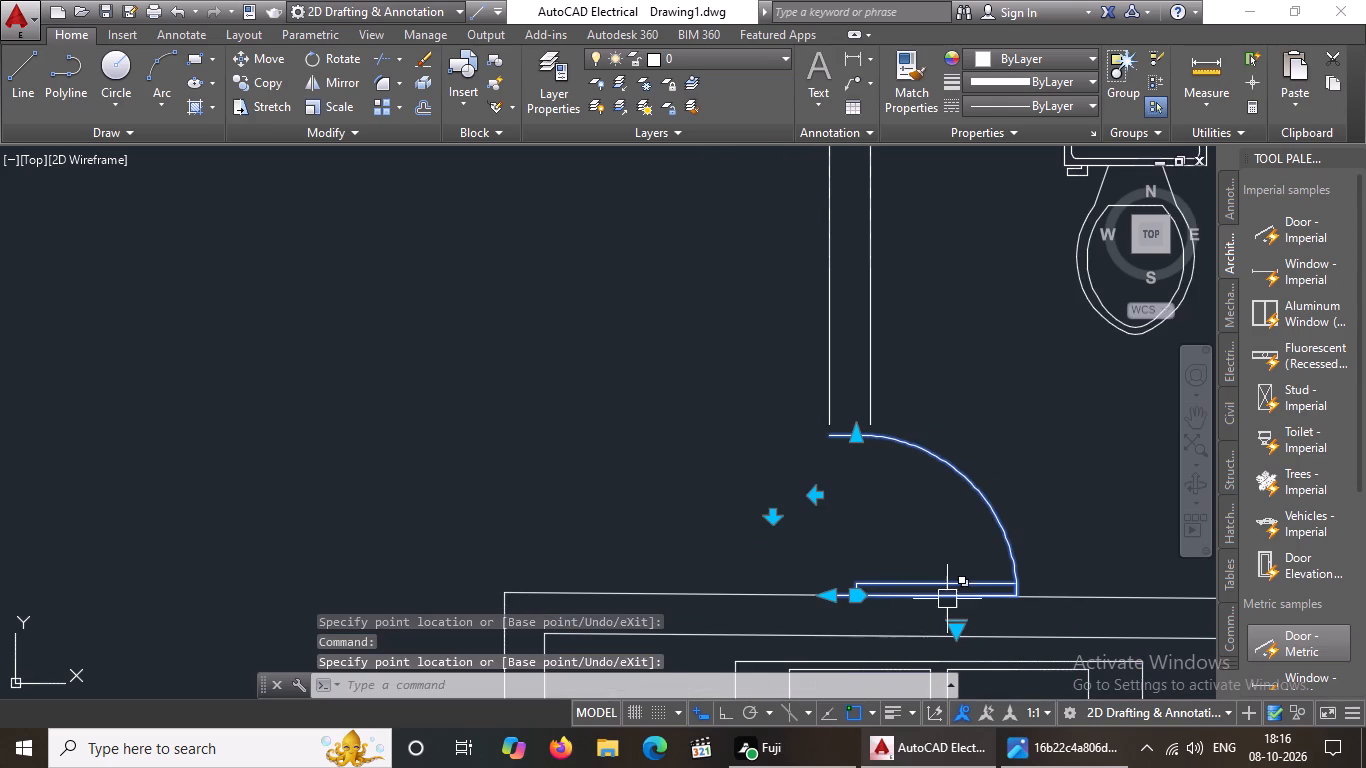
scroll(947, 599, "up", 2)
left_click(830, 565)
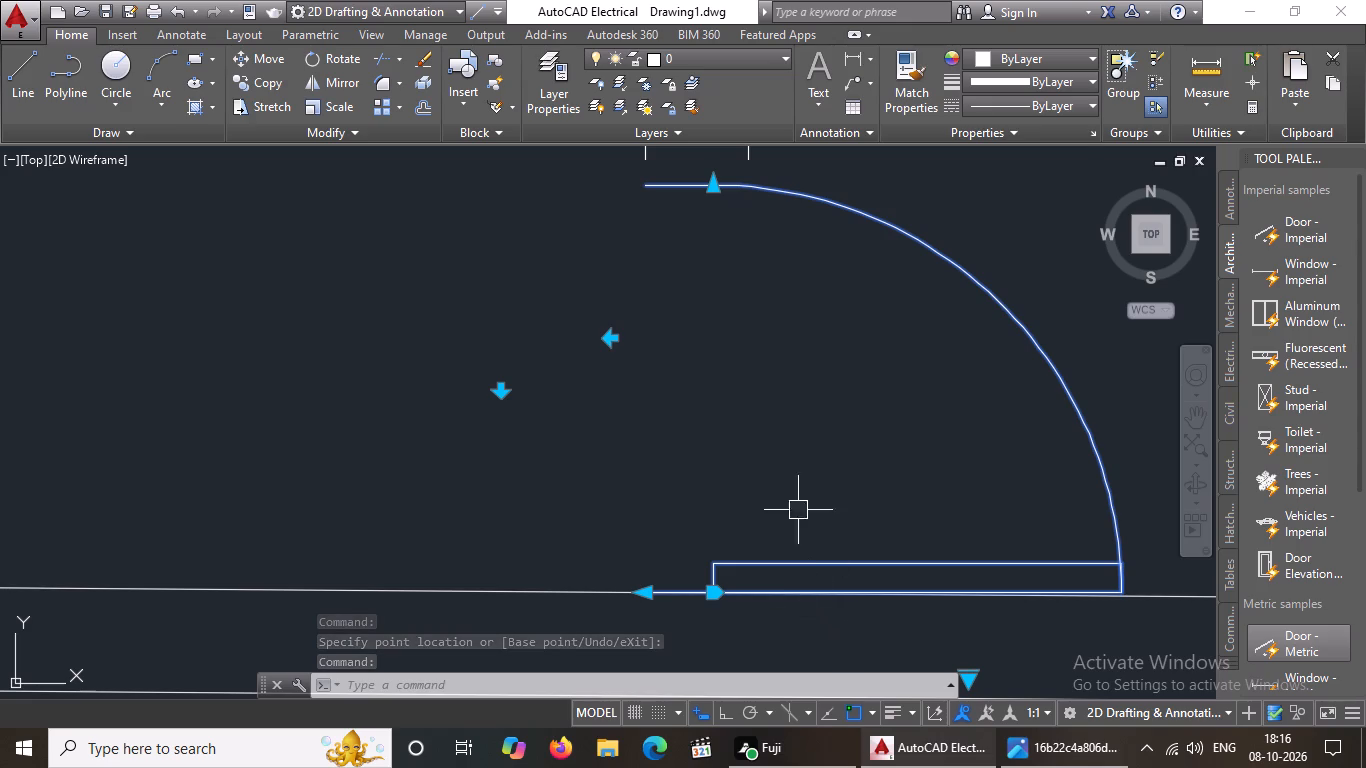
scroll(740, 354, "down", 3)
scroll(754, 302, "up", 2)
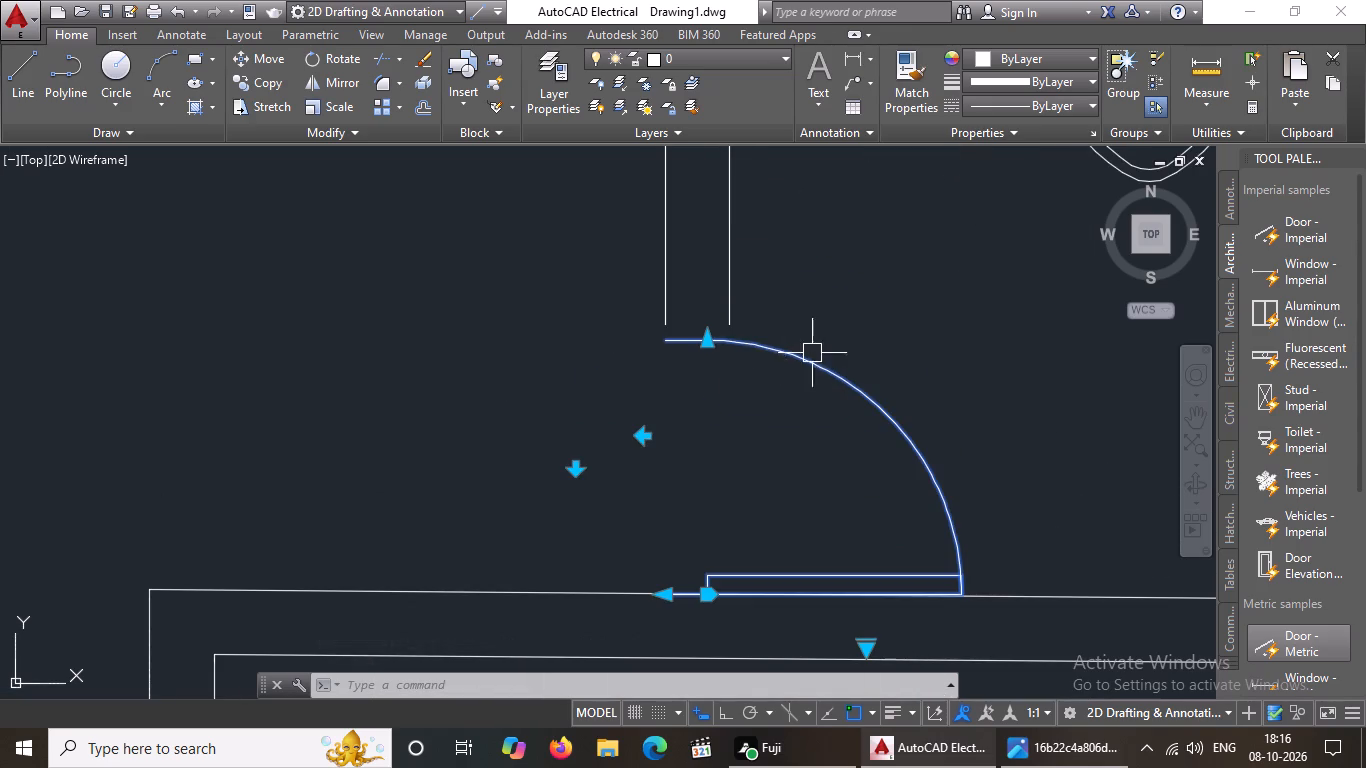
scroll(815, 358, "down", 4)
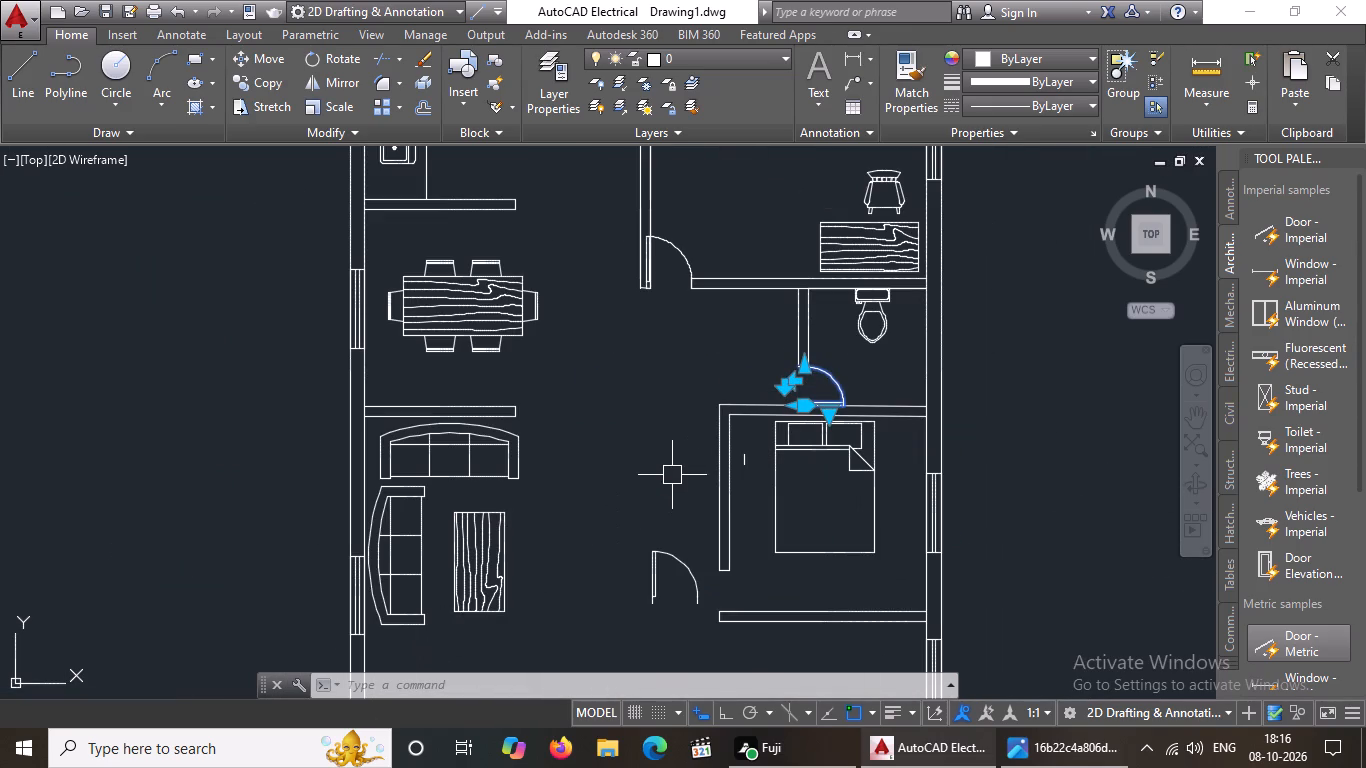
Erase the door block from the bathroom doorway.
left_click(763, 347)
left_click(906, 446)
key("Insert")
key("Delete")
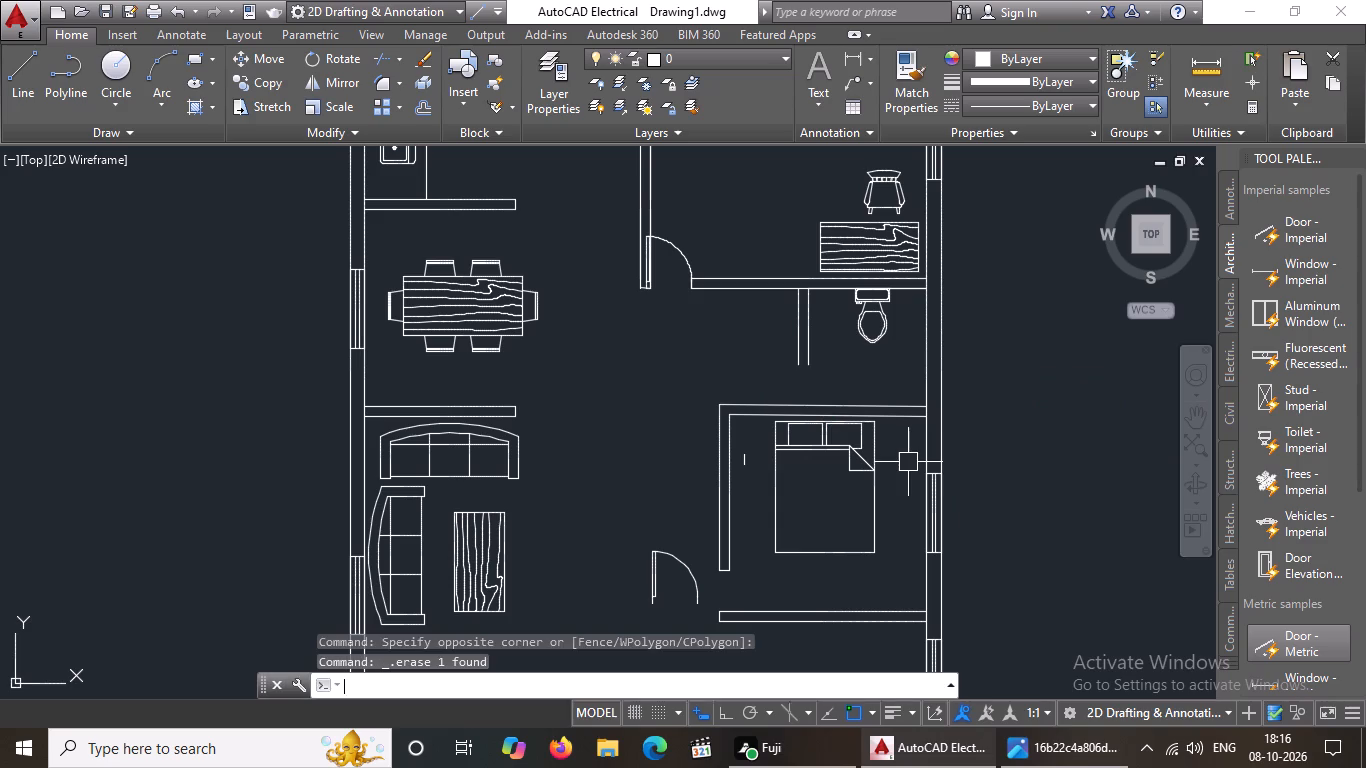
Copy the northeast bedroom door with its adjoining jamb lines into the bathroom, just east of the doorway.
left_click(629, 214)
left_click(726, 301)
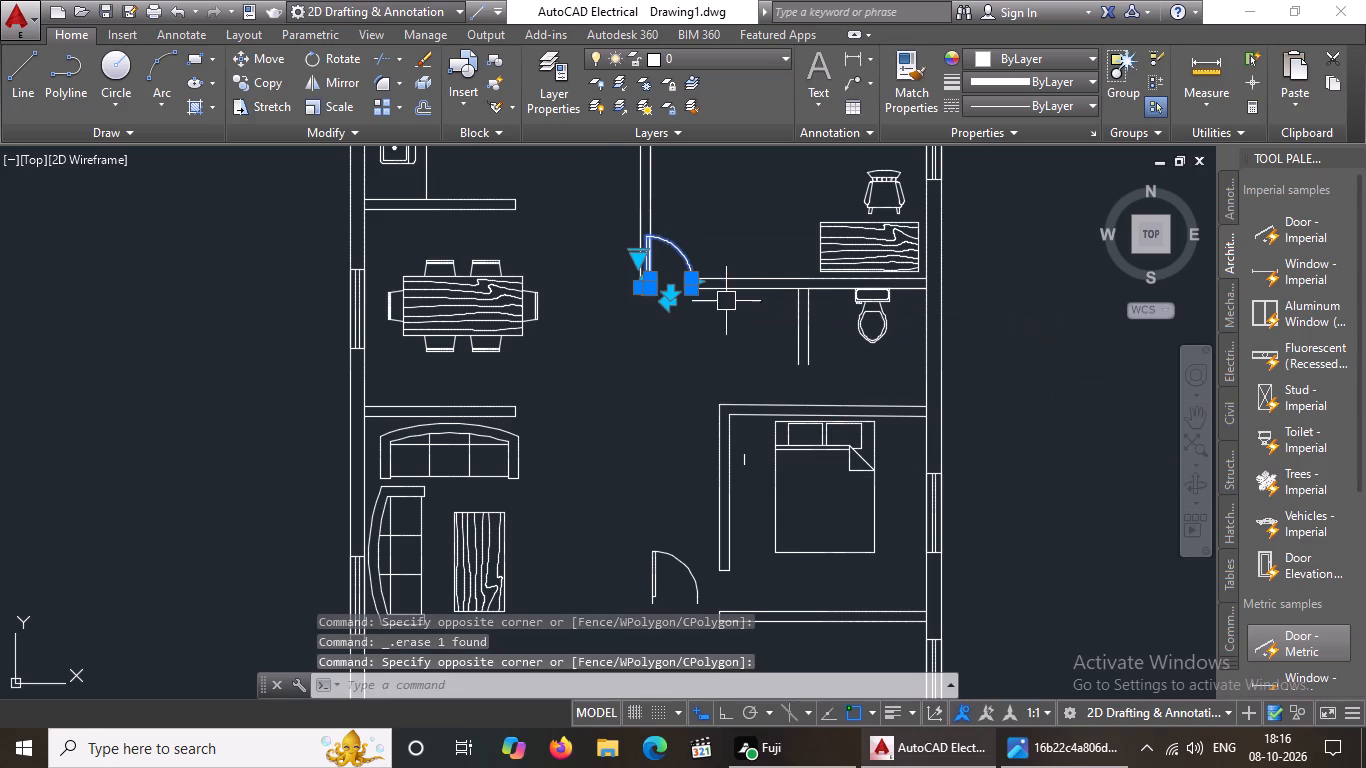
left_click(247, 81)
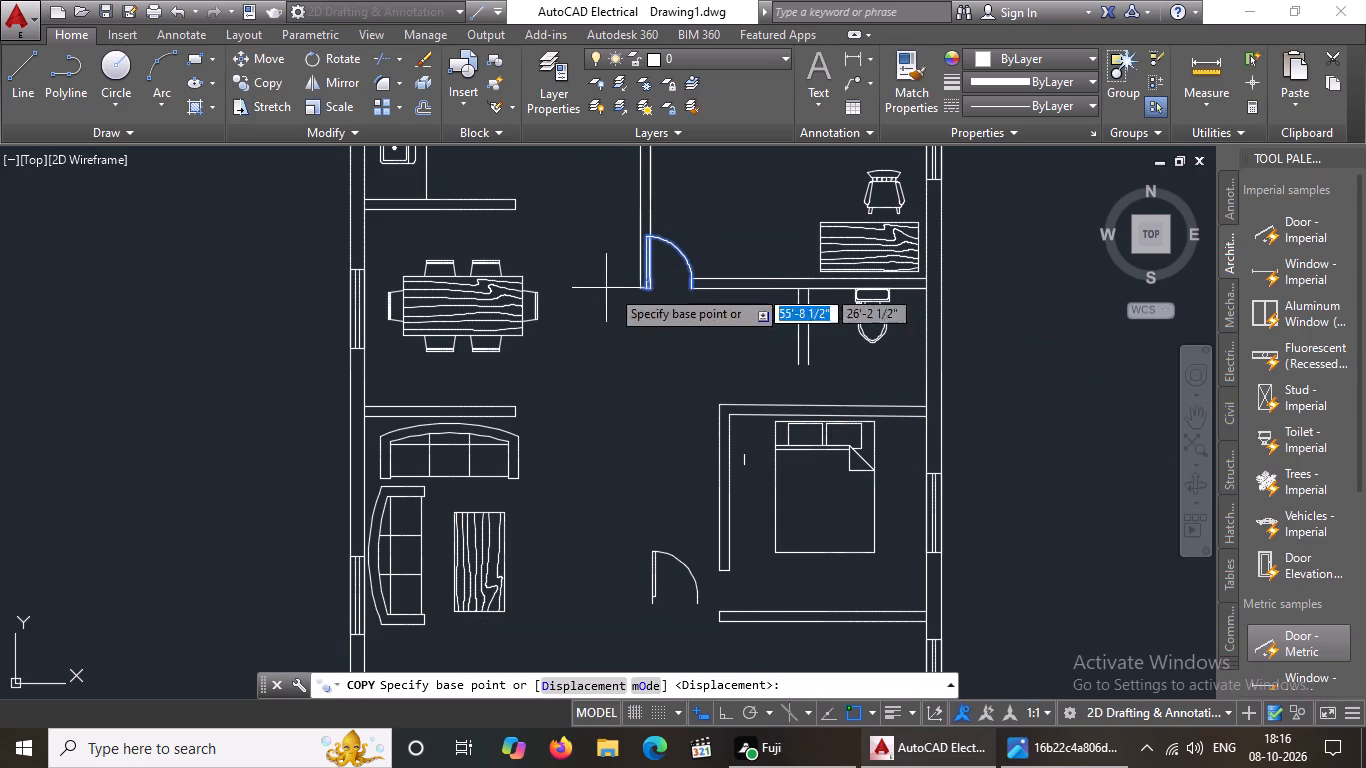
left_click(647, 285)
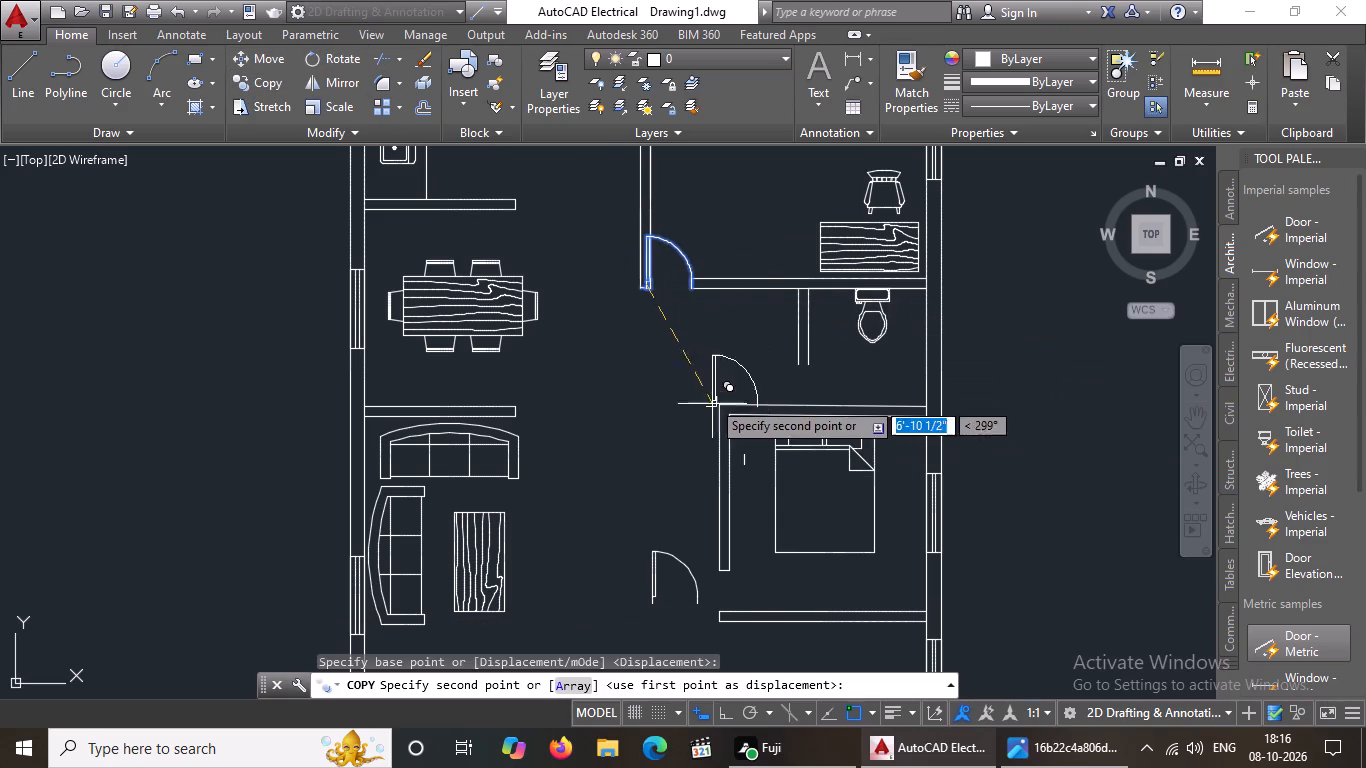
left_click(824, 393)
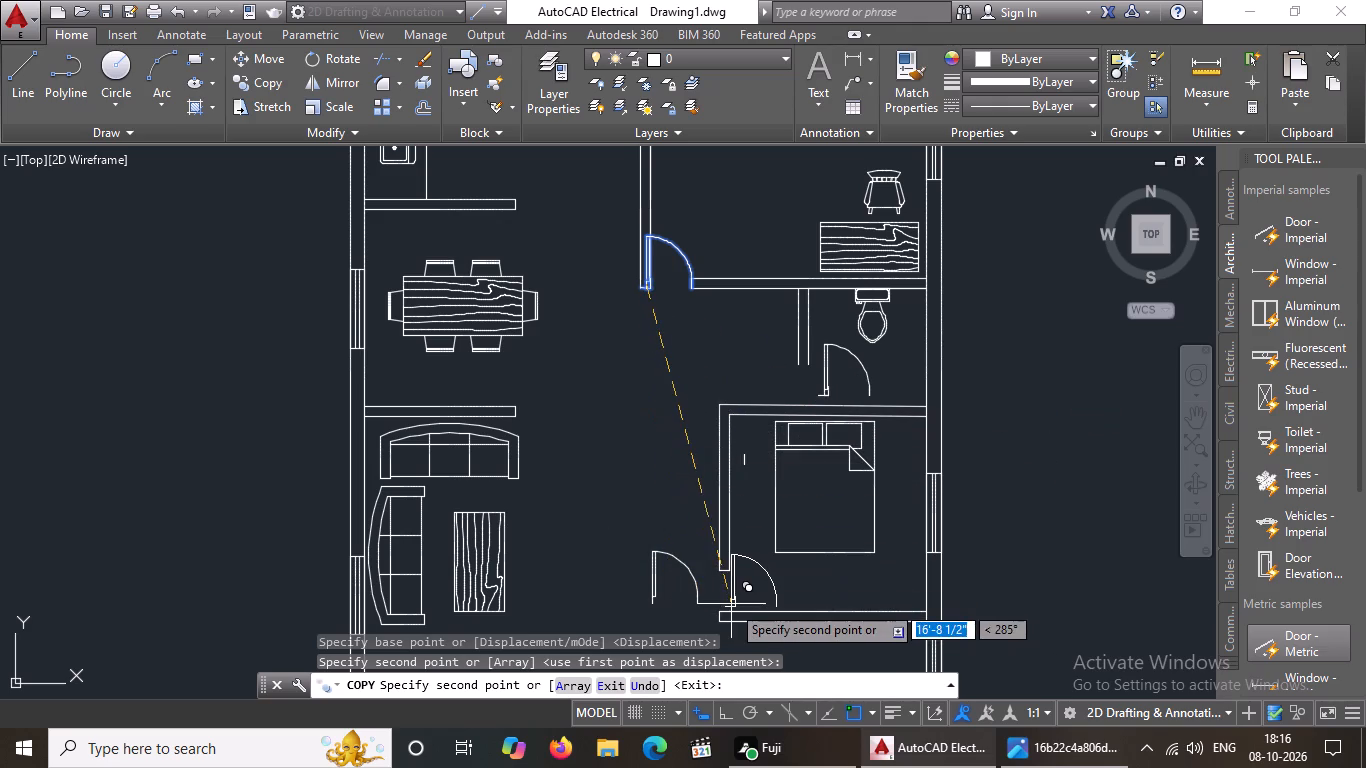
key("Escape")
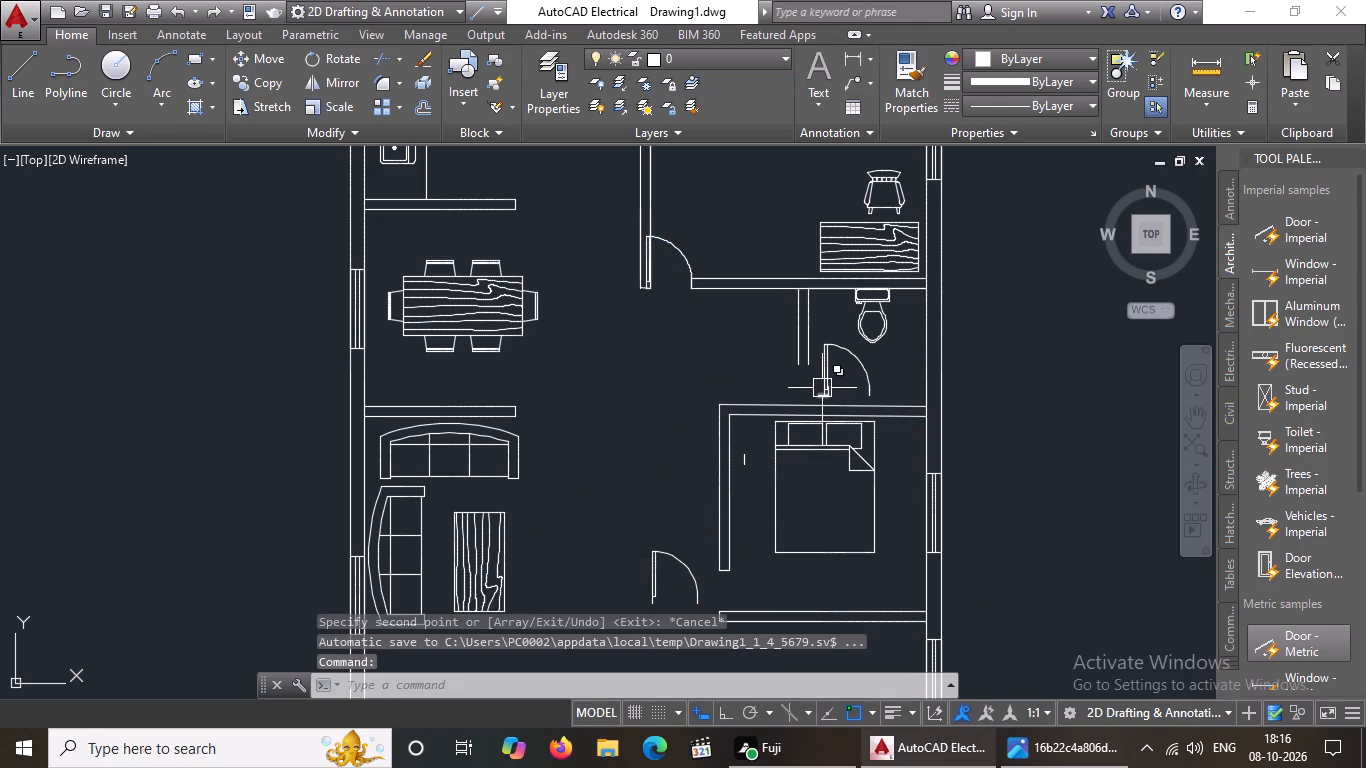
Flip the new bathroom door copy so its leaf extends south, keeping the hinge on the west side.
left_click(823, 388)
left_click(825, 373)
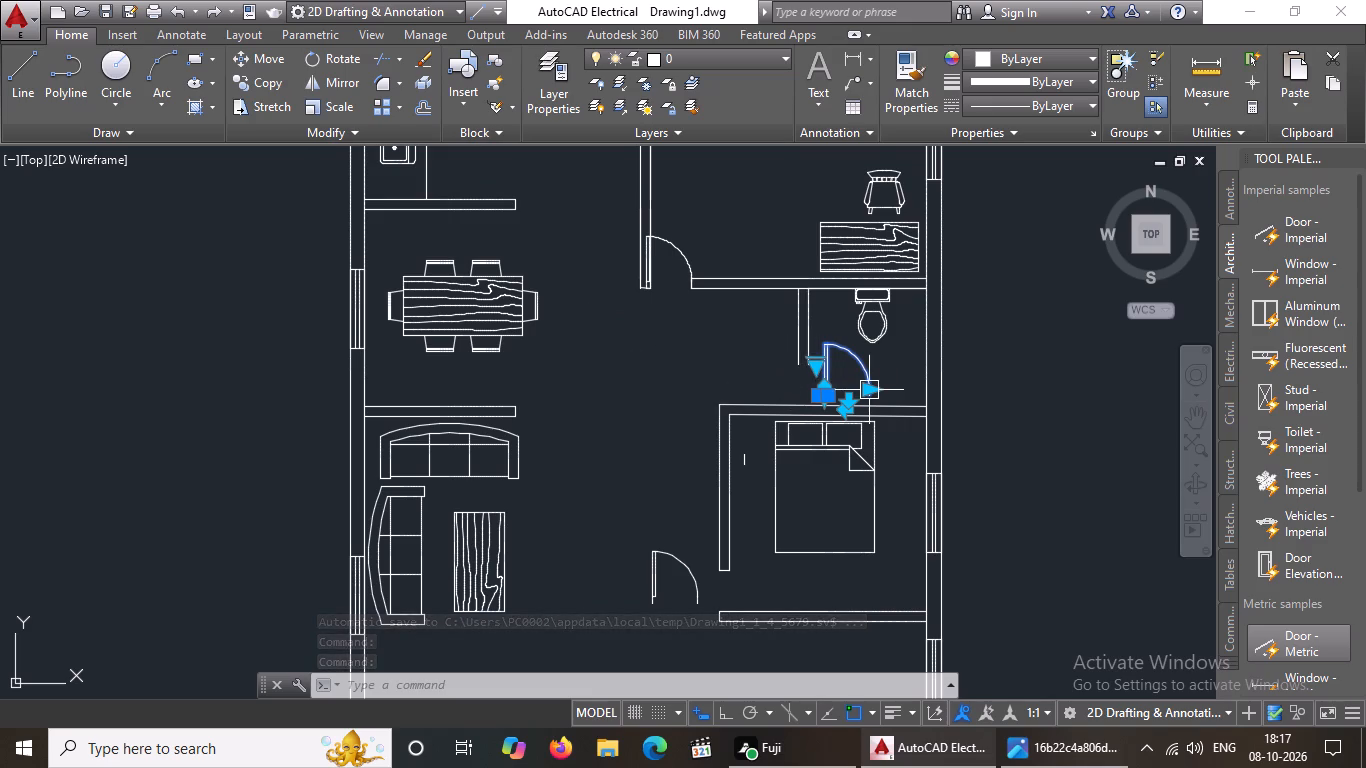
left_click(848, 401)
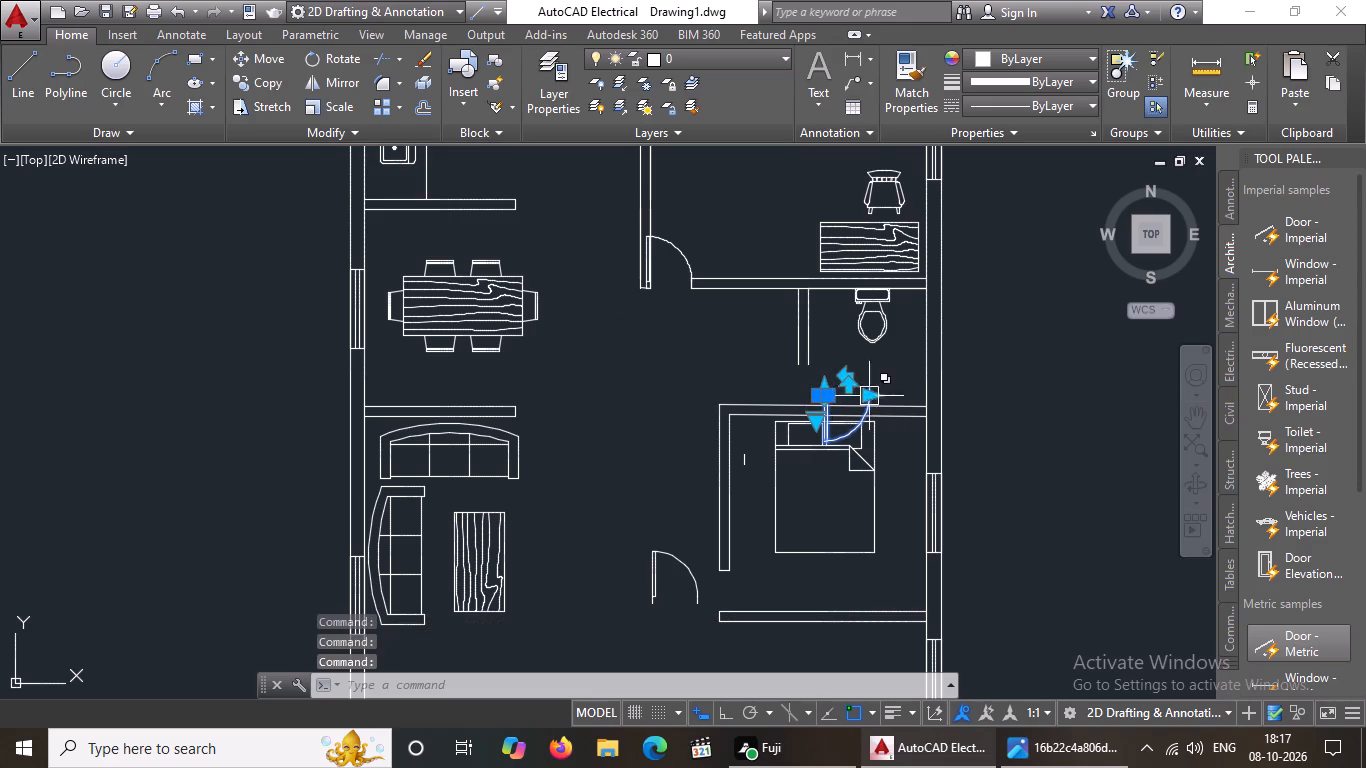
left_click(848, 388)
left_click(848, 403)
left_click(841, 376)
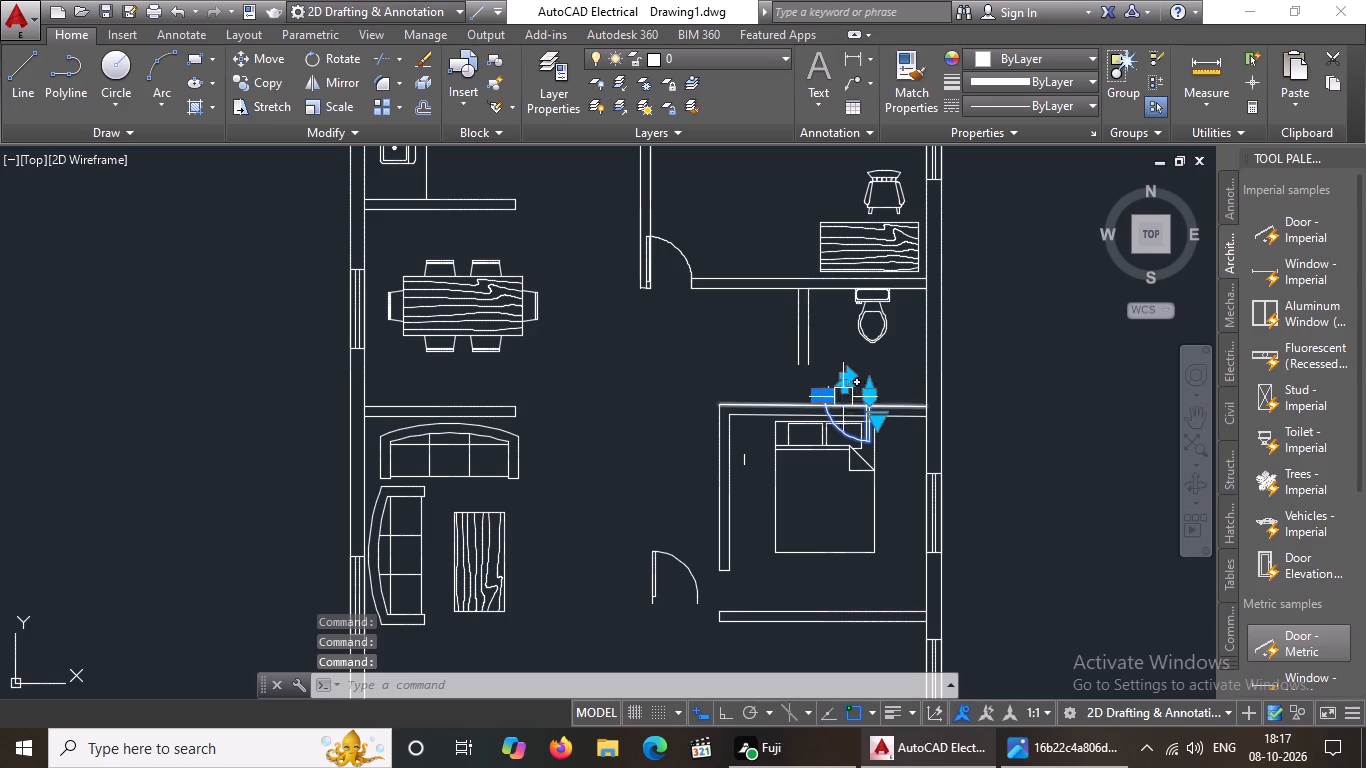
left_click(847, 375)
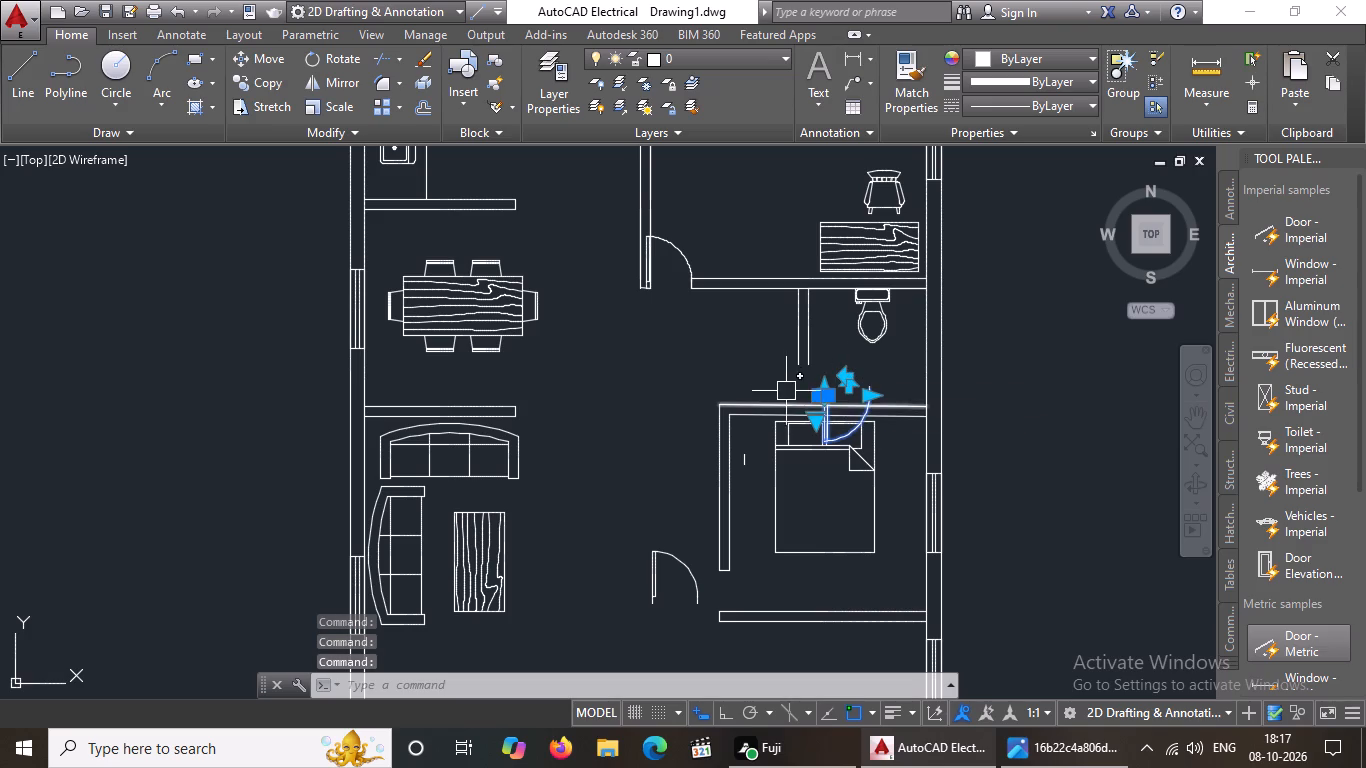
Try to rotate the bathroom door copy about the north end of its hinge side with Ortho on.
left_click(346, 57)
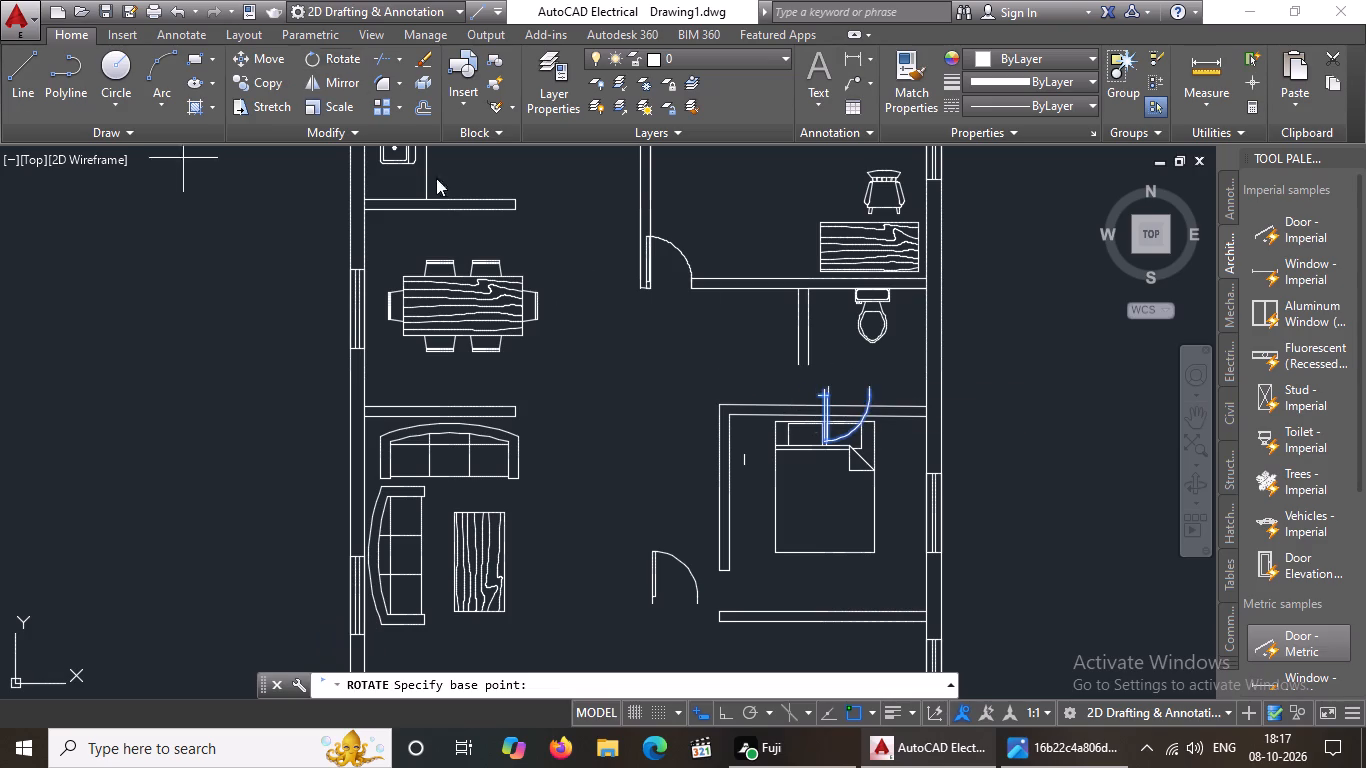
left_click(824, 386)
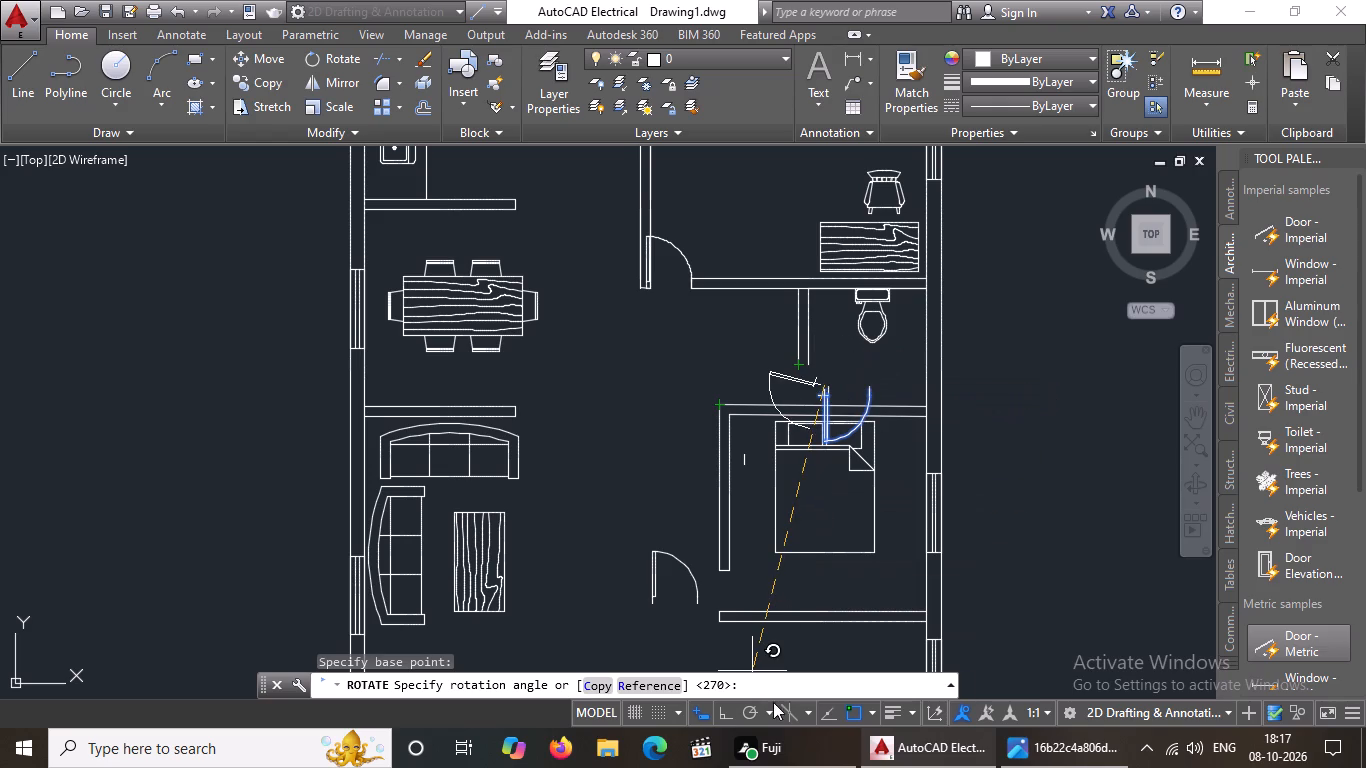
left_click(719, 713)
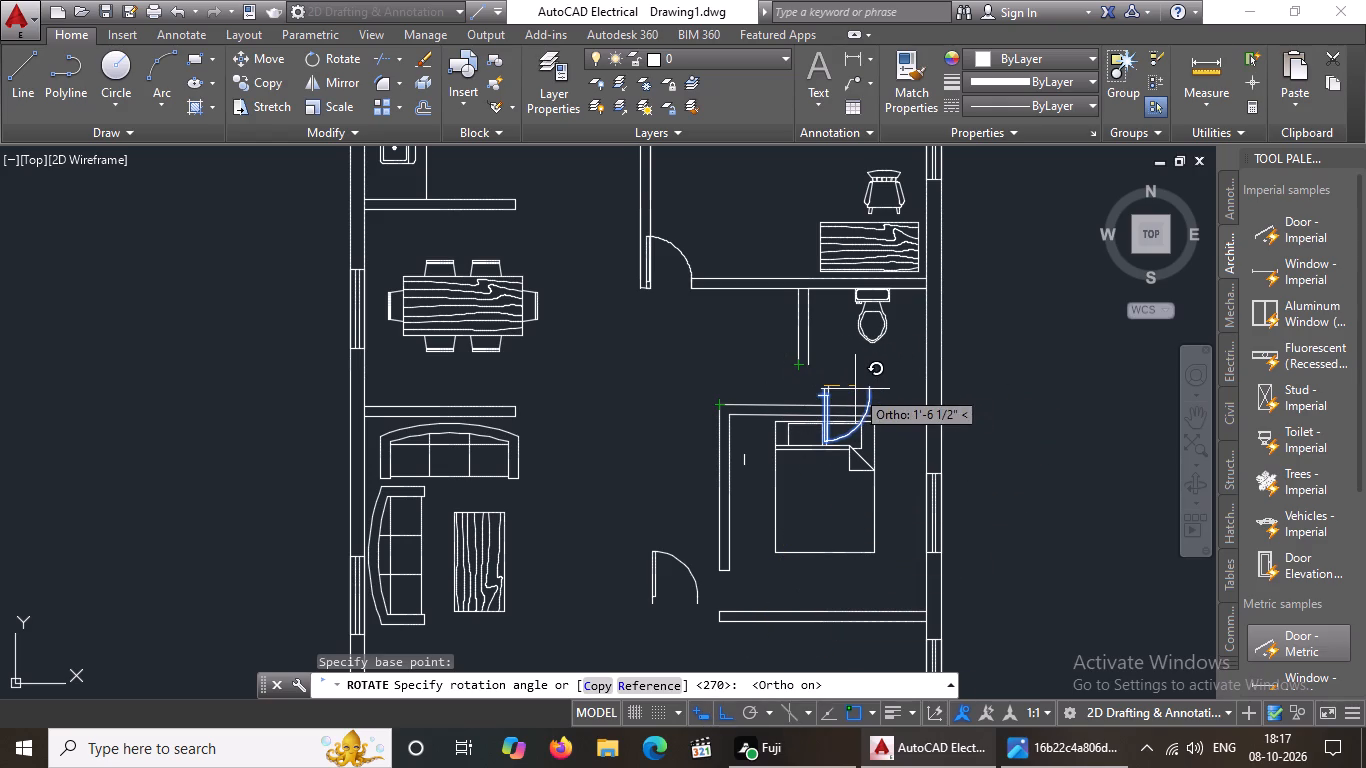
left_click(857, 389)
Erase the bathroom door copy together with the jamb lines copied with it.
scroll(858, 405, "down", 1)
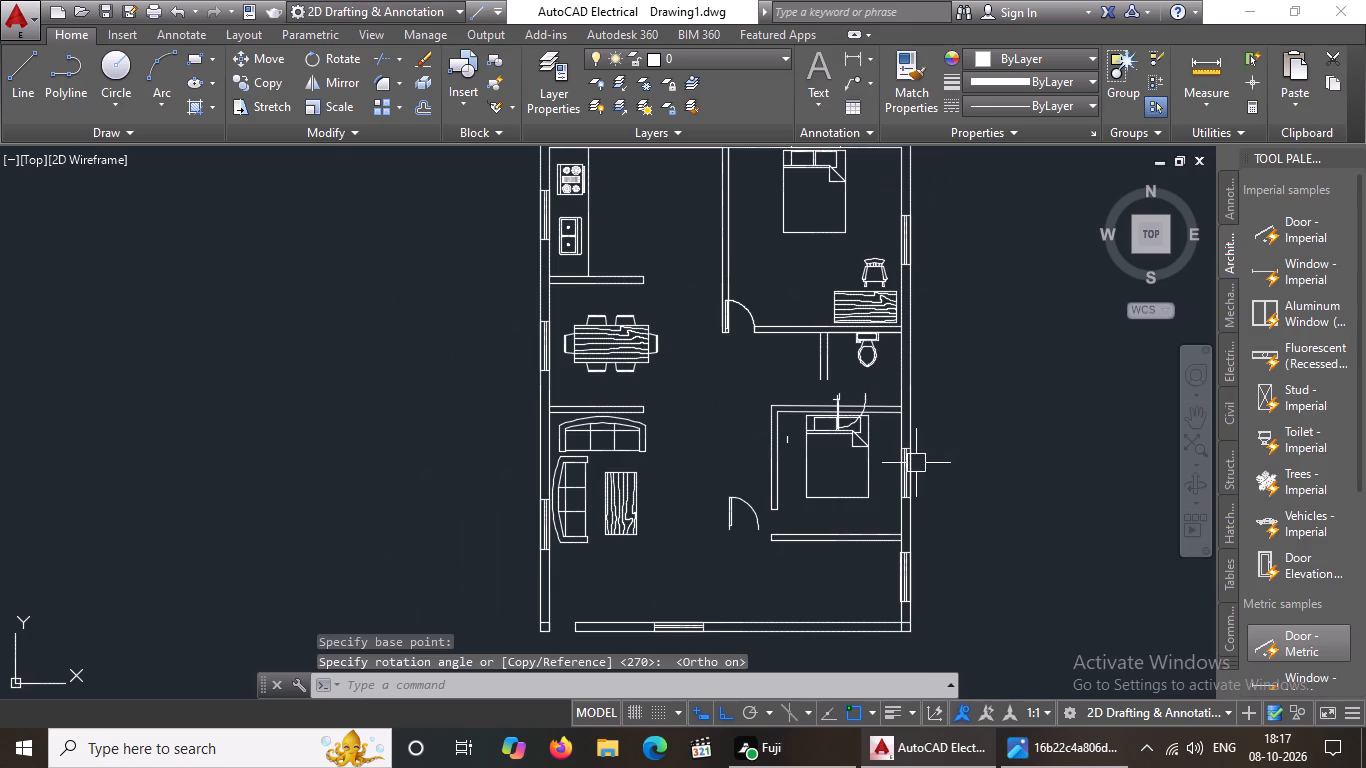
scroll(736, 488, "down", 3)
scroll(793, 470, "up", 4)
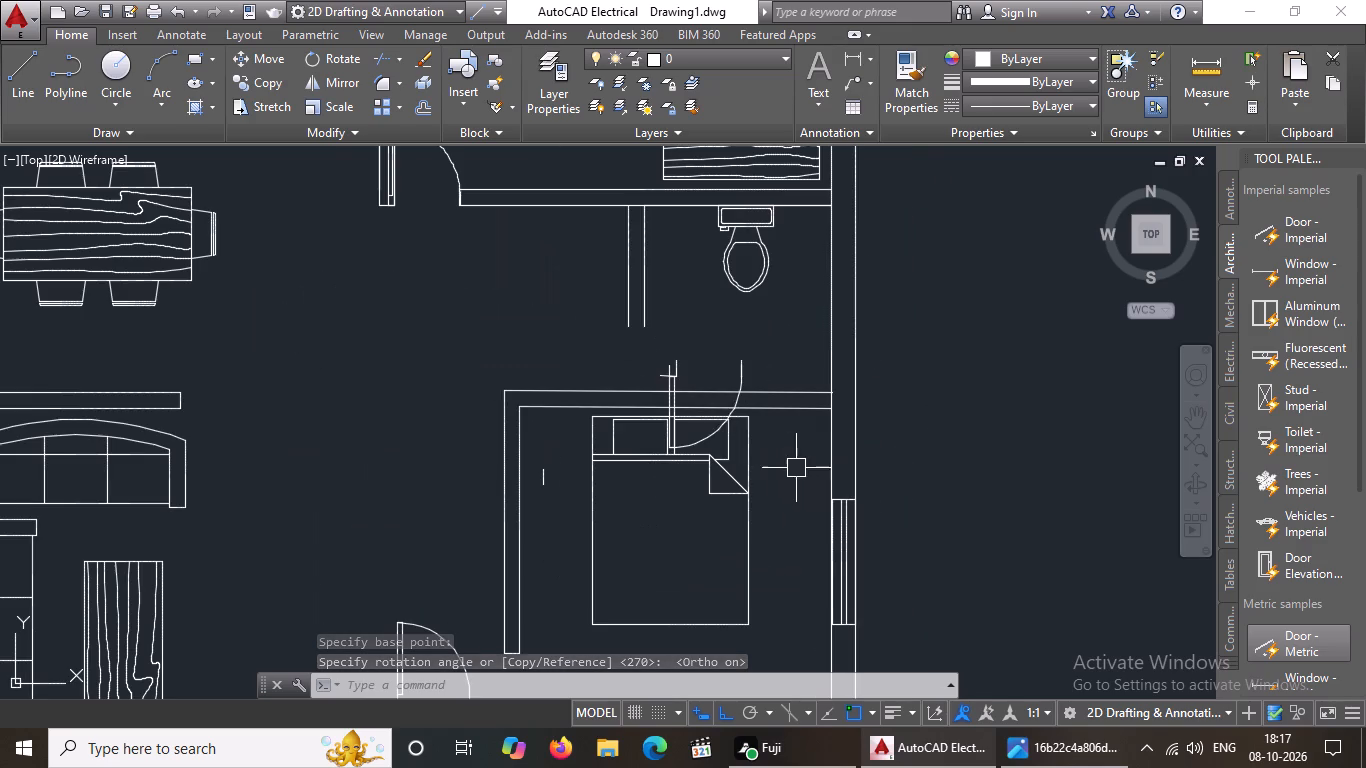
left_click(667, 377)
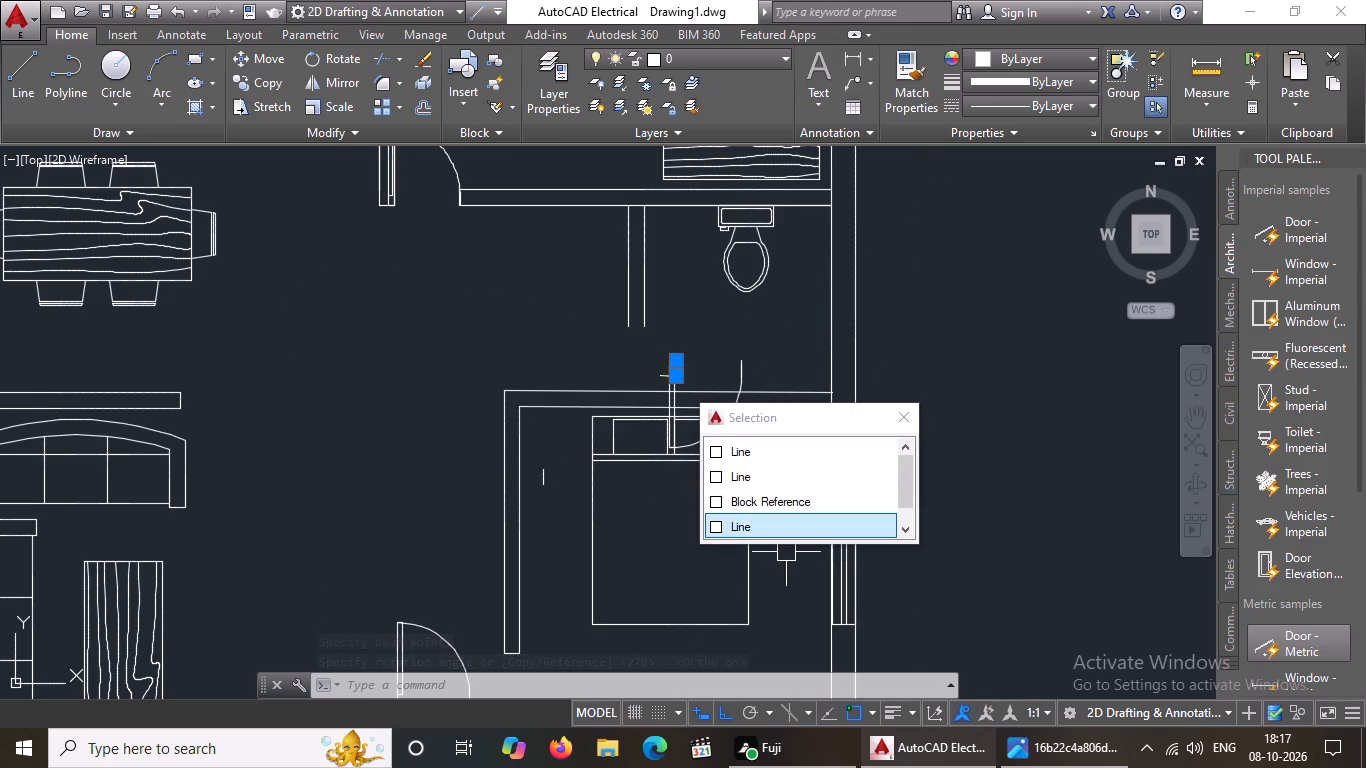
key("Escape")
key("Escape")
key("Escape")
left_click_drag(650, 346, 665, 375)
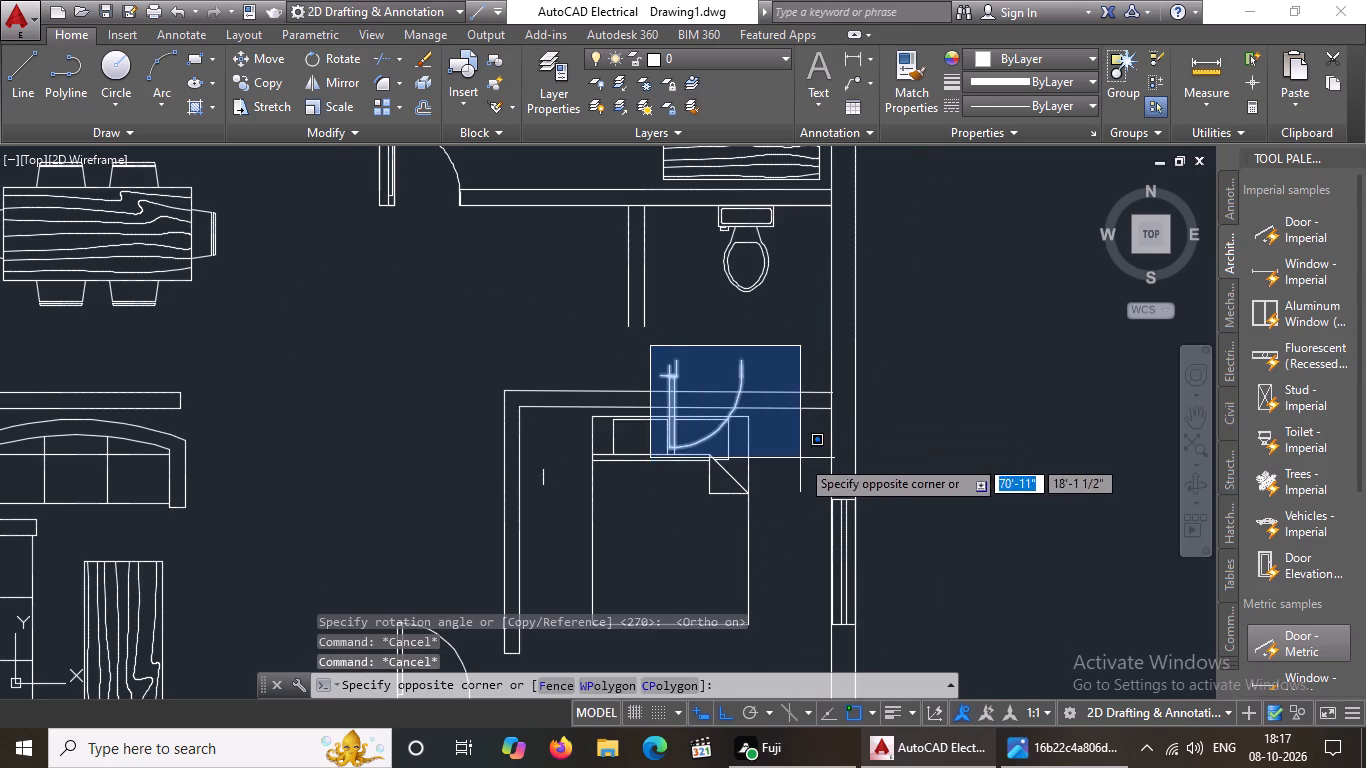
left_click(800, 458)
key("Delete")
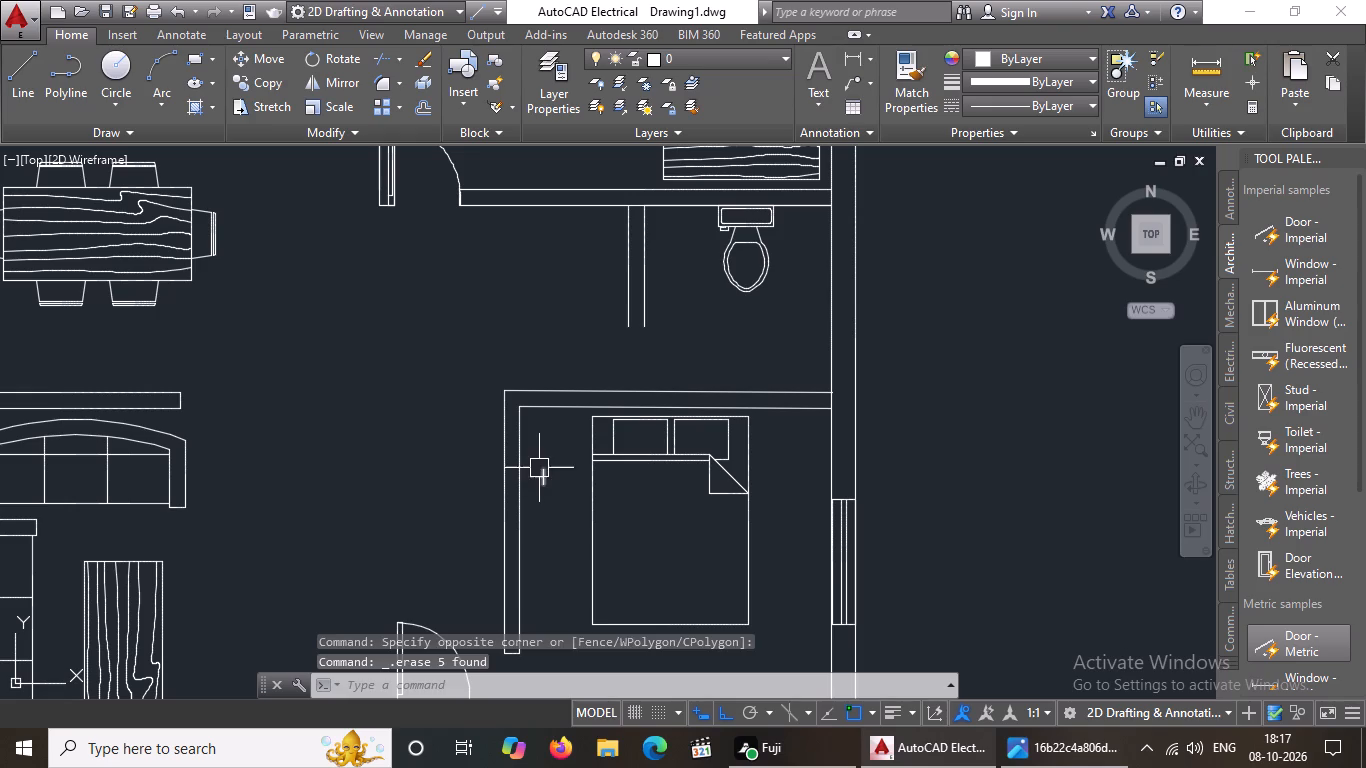
Erase the stray short vertical line inside the southeast bedroom, near its west wall.
left_click(539, 468)
key("Delete")
Erase the loose door block standing west of the southeast bedroom's doorway.
scroll(628, 497, "down", 4)
scroll(608, 536, "up", 2)
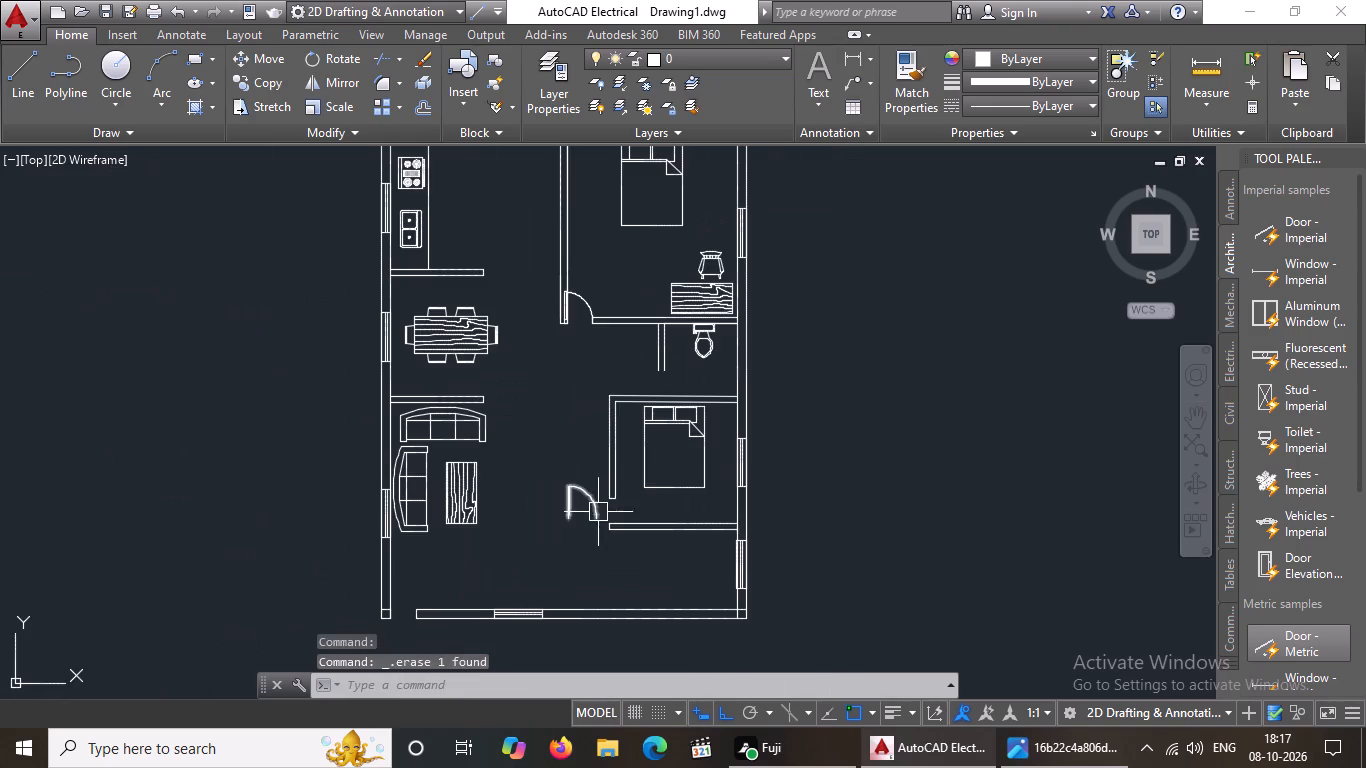
left_click(586, 500)
key("Delete")
scroll(616, 400, "down", 1)
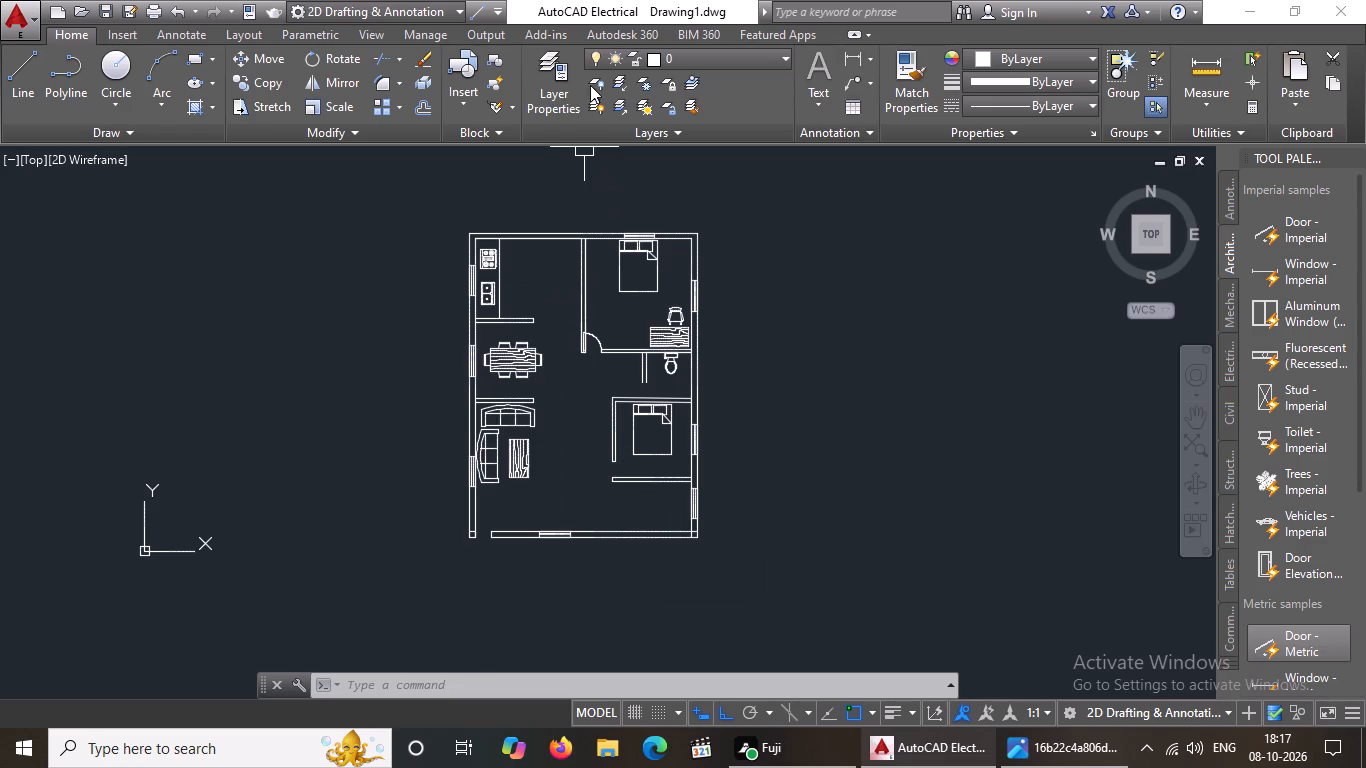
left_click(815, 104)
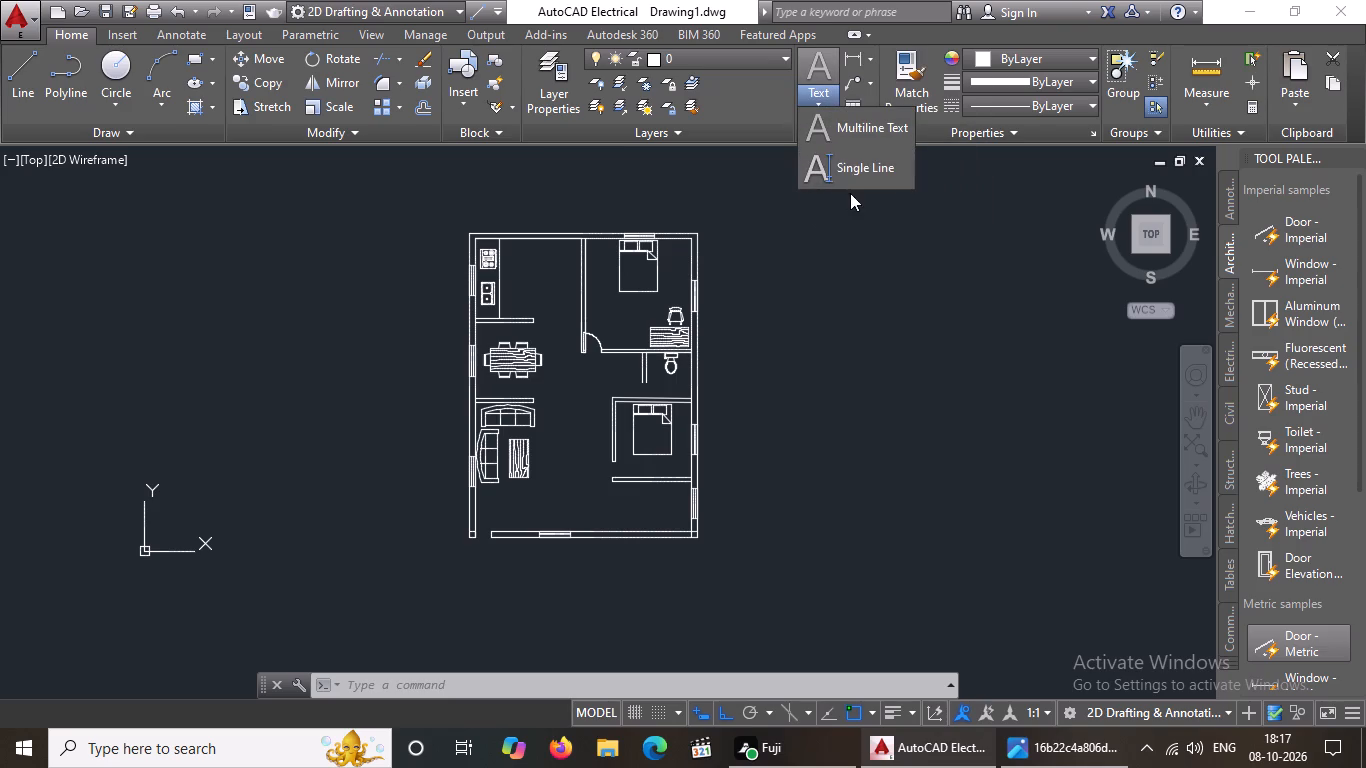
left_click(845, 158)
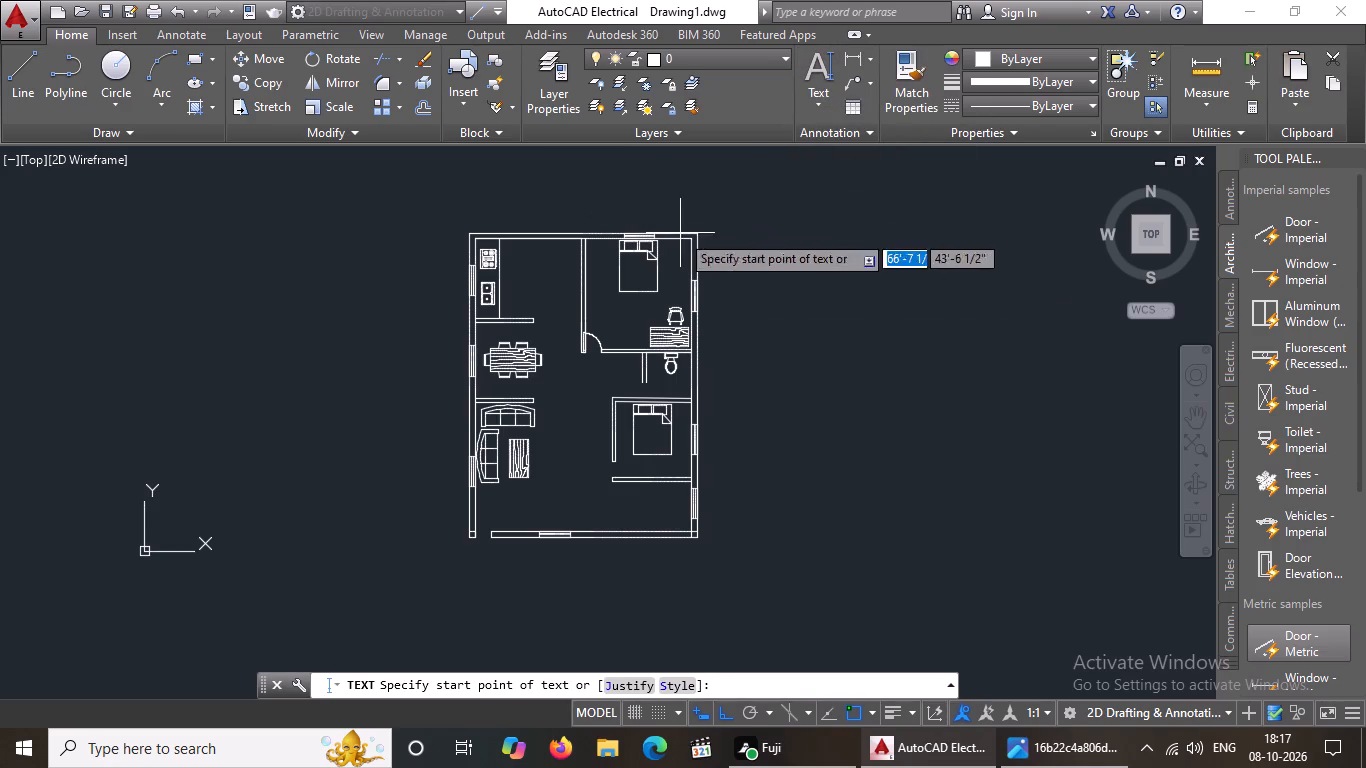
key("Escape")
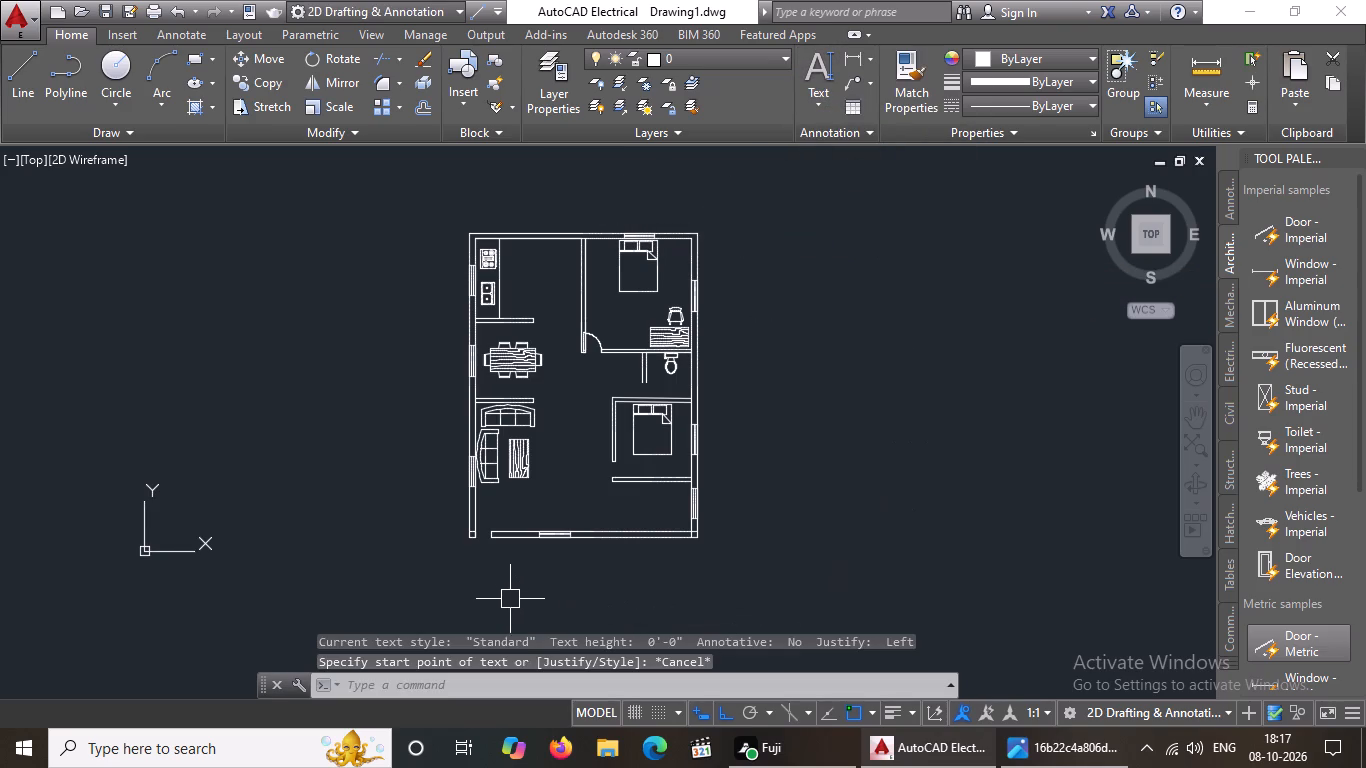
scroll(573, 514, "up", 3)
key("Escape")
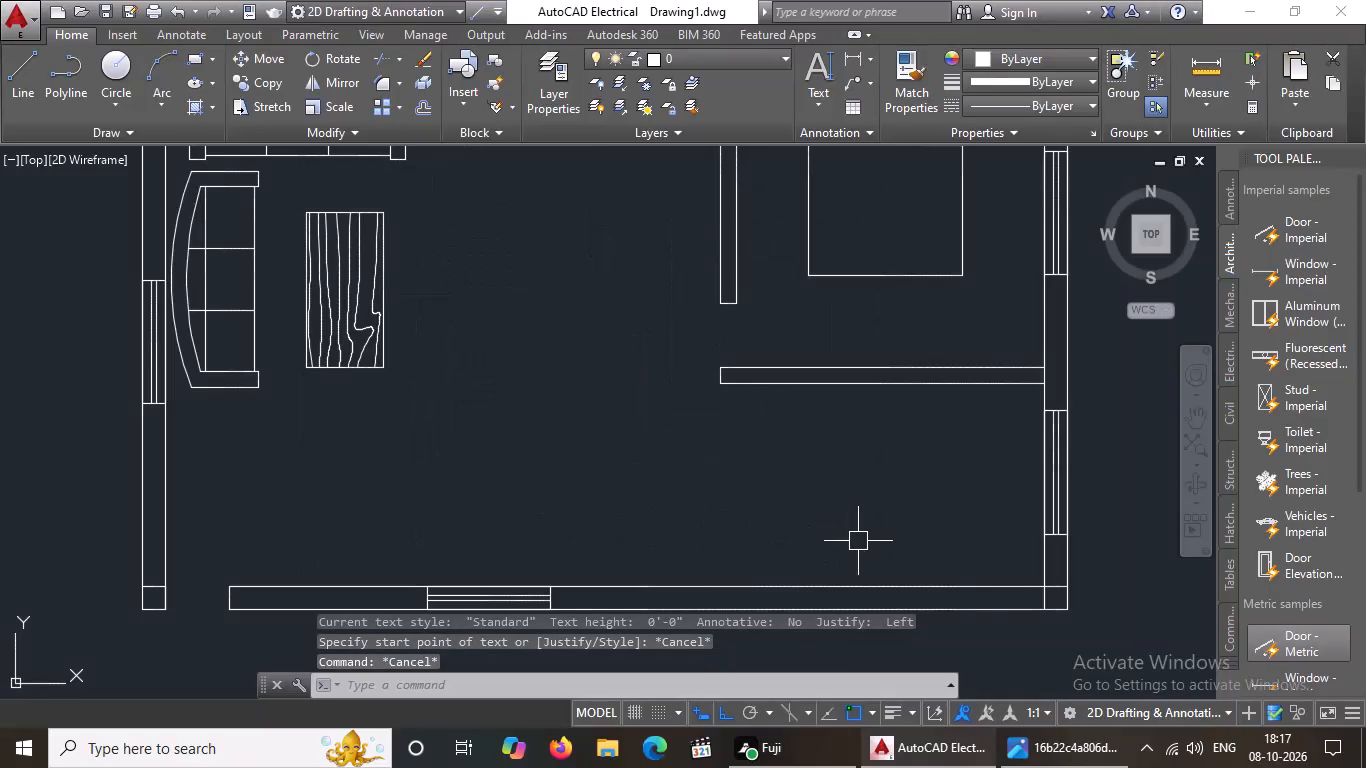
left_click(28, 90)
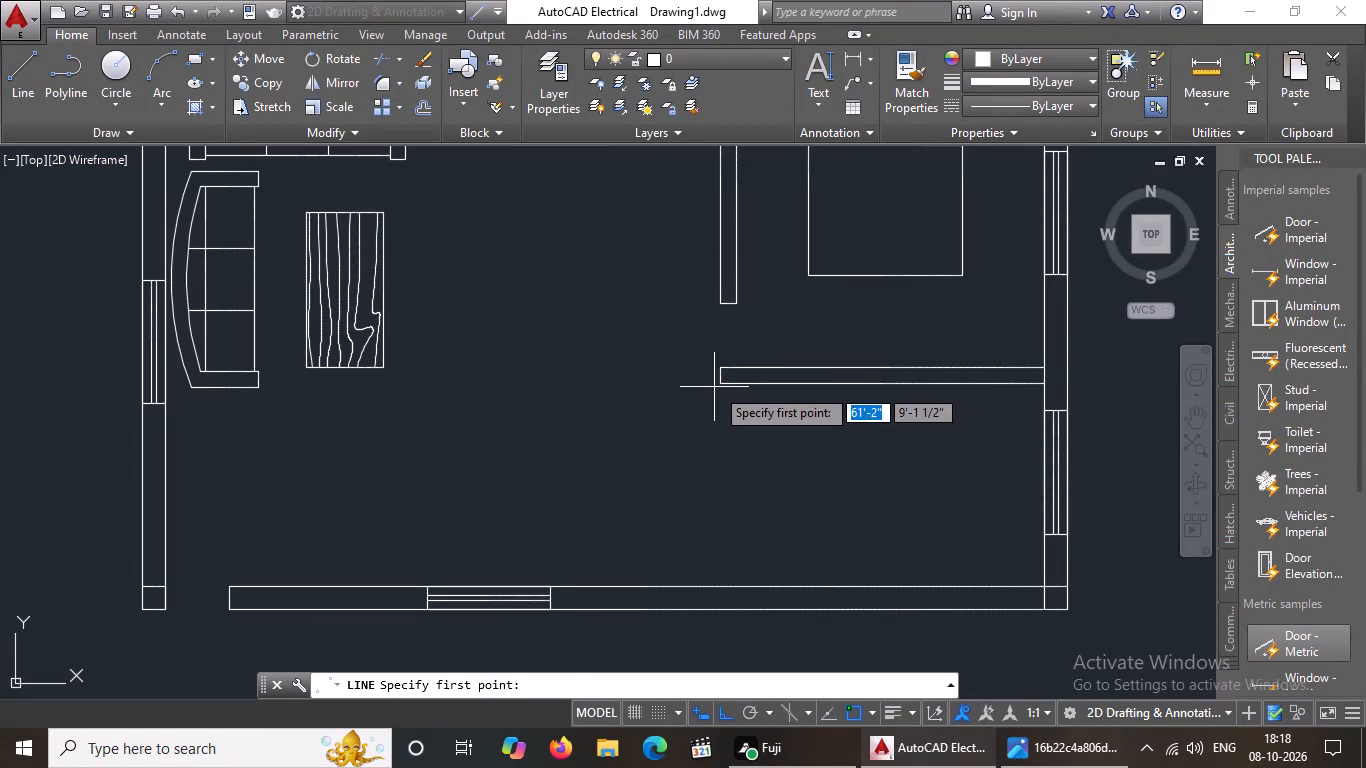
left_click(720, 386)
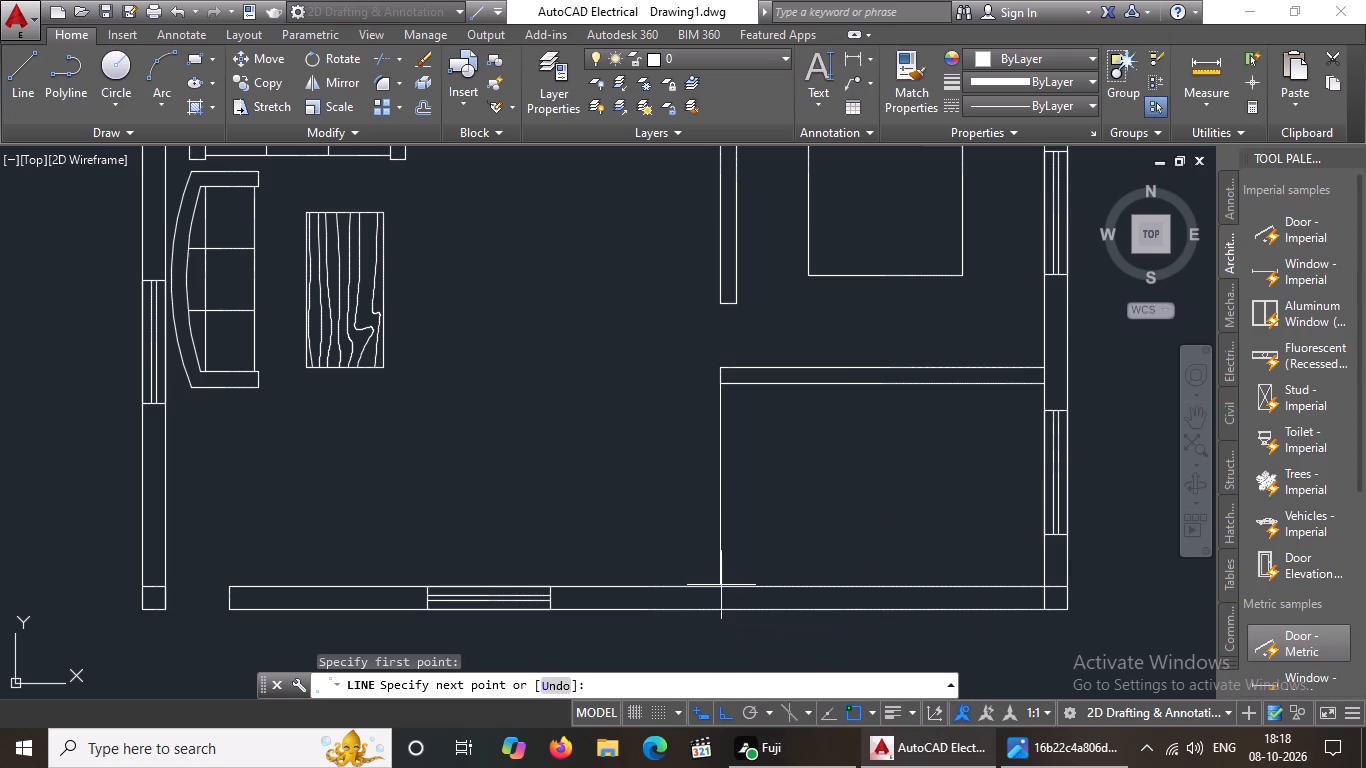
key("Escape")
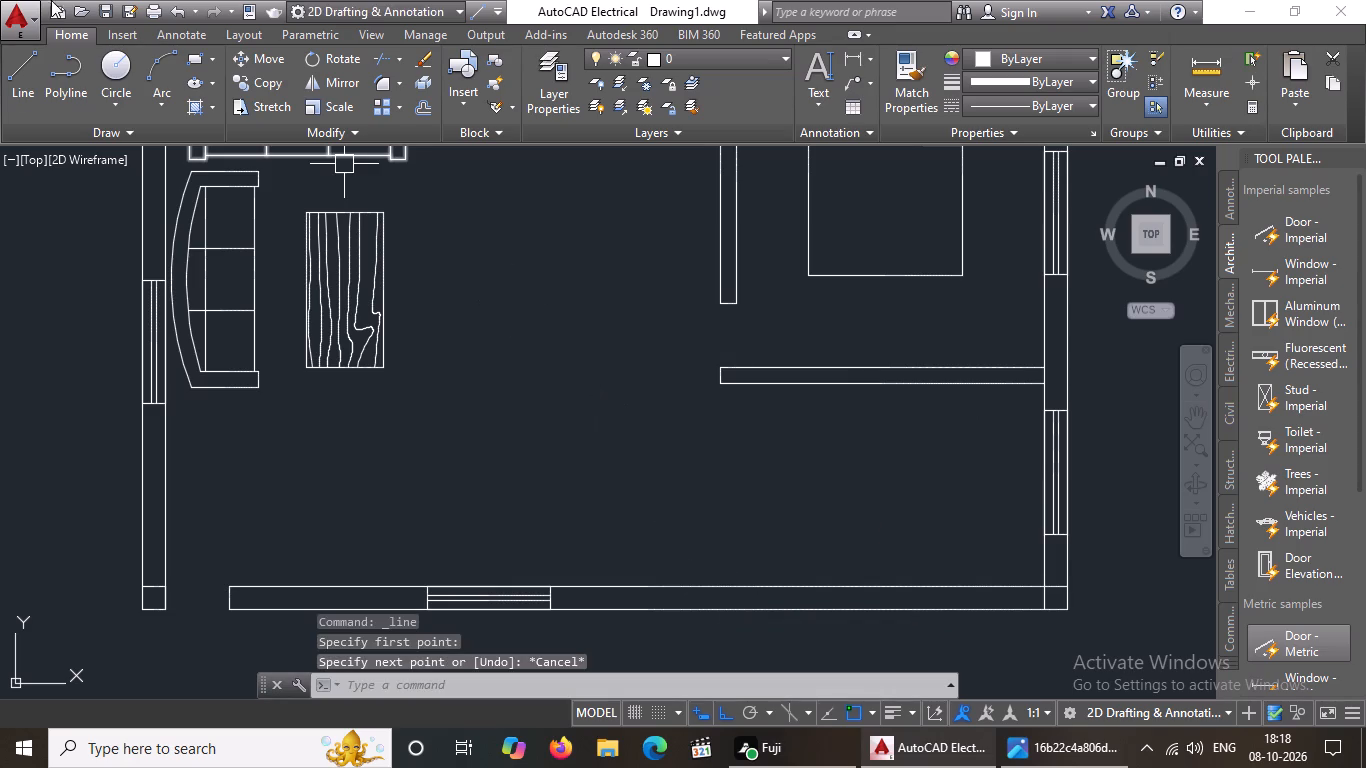
Draw a vertical line 6'-7" long from the west end of the southeast bedroom's south wall down to the south exterior wall.
left_click(18, 91)
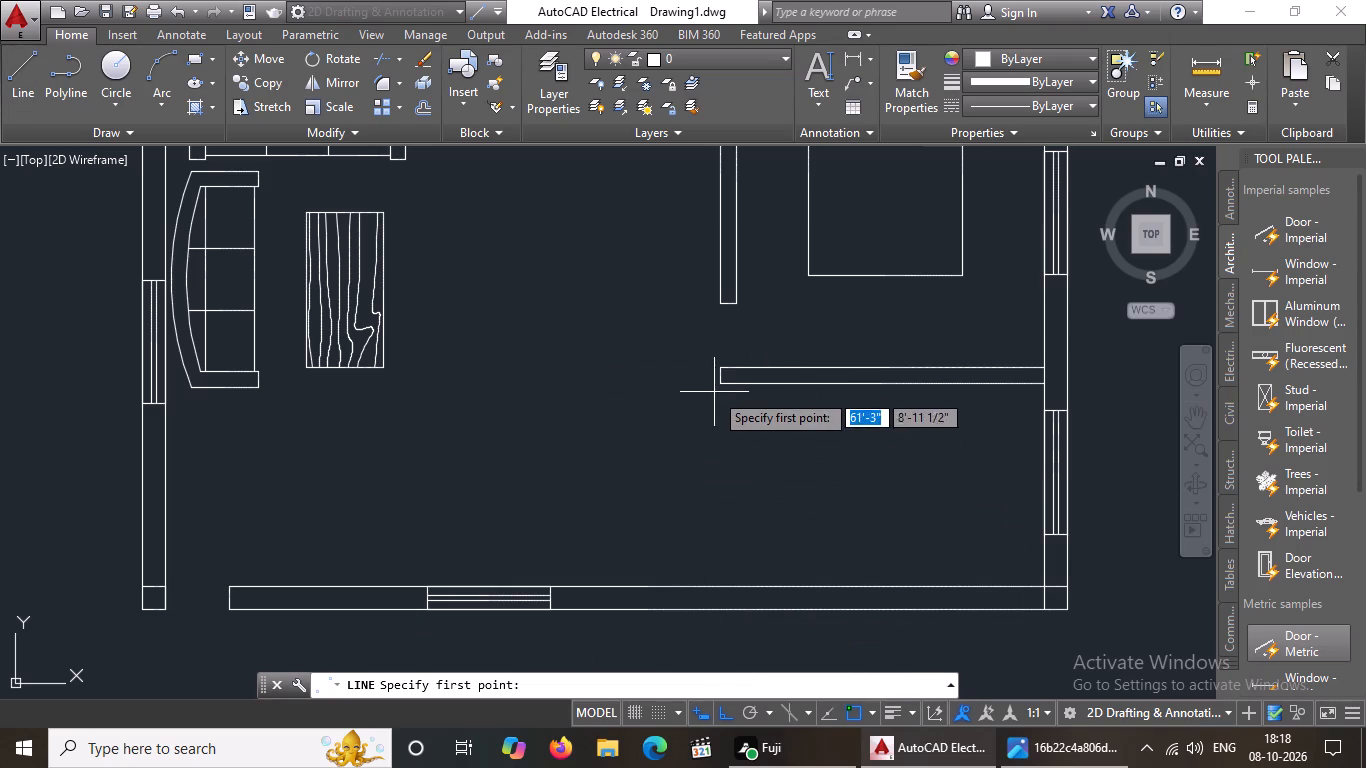
scroll(719, 385, "up", 2)
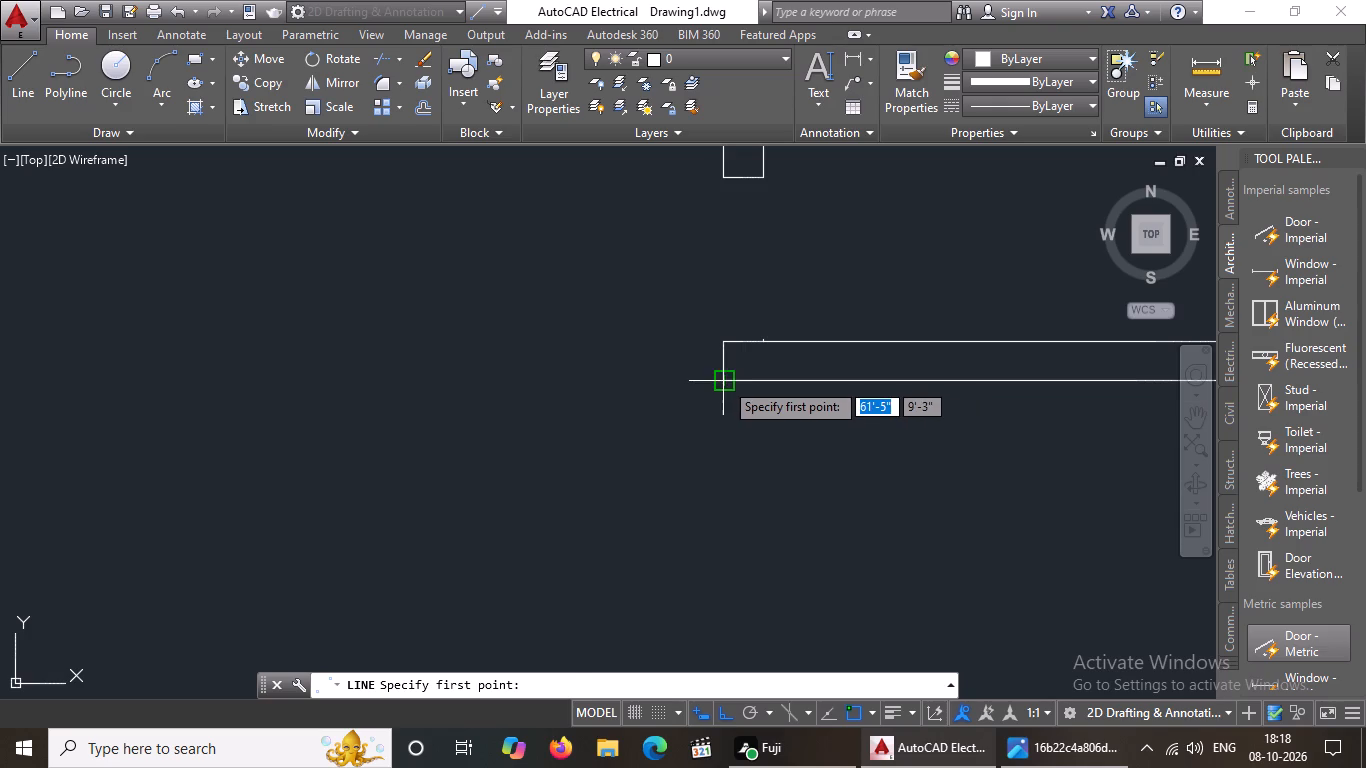
left_click_drag(724, 379, 726, 388)
scroll(737, 545, "down", 4)
scroll(744, 589, "up", 3)
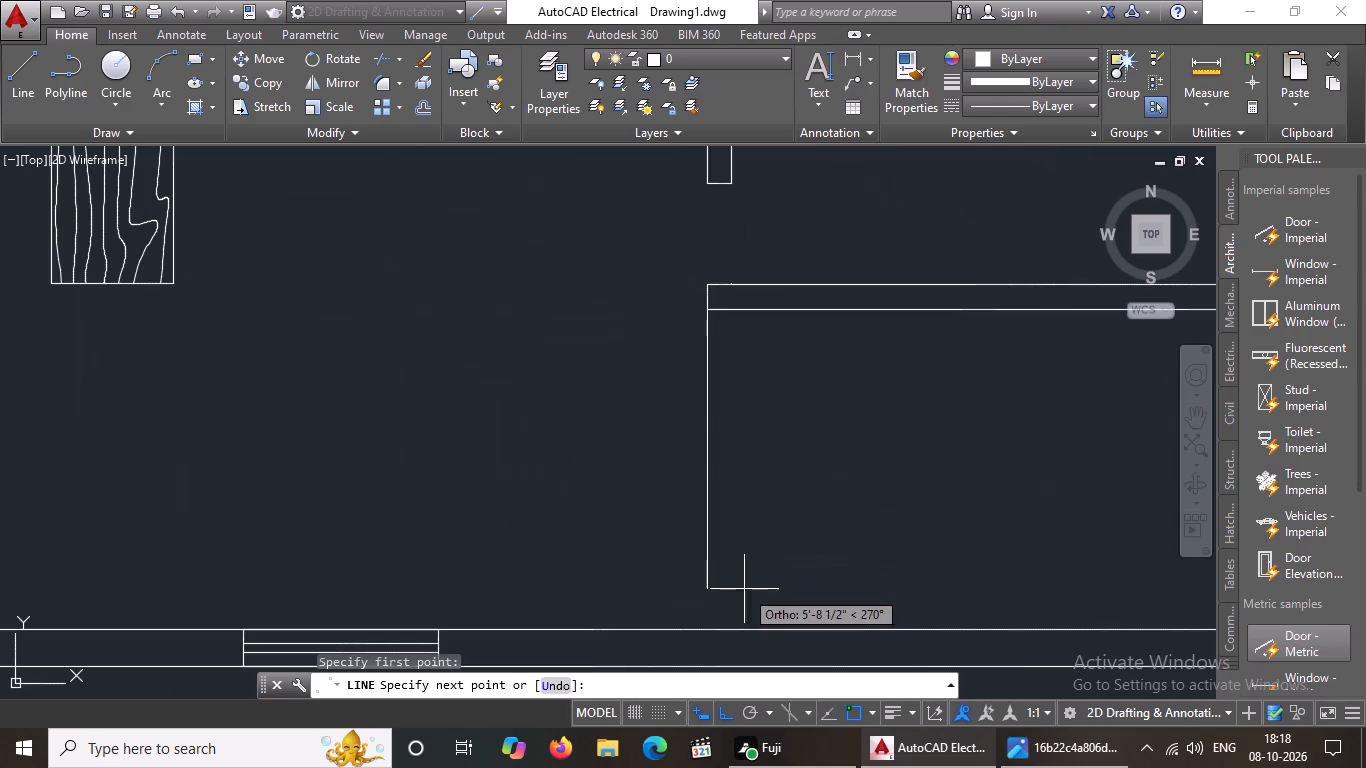
left_click(707, 629)
key("Escape")
Offset the new vertical line eastward repeatedly at 10" spacing, making nine parallel stair tread lines south of the southeast bedroom.
scroll(882, 590, "down", 2)
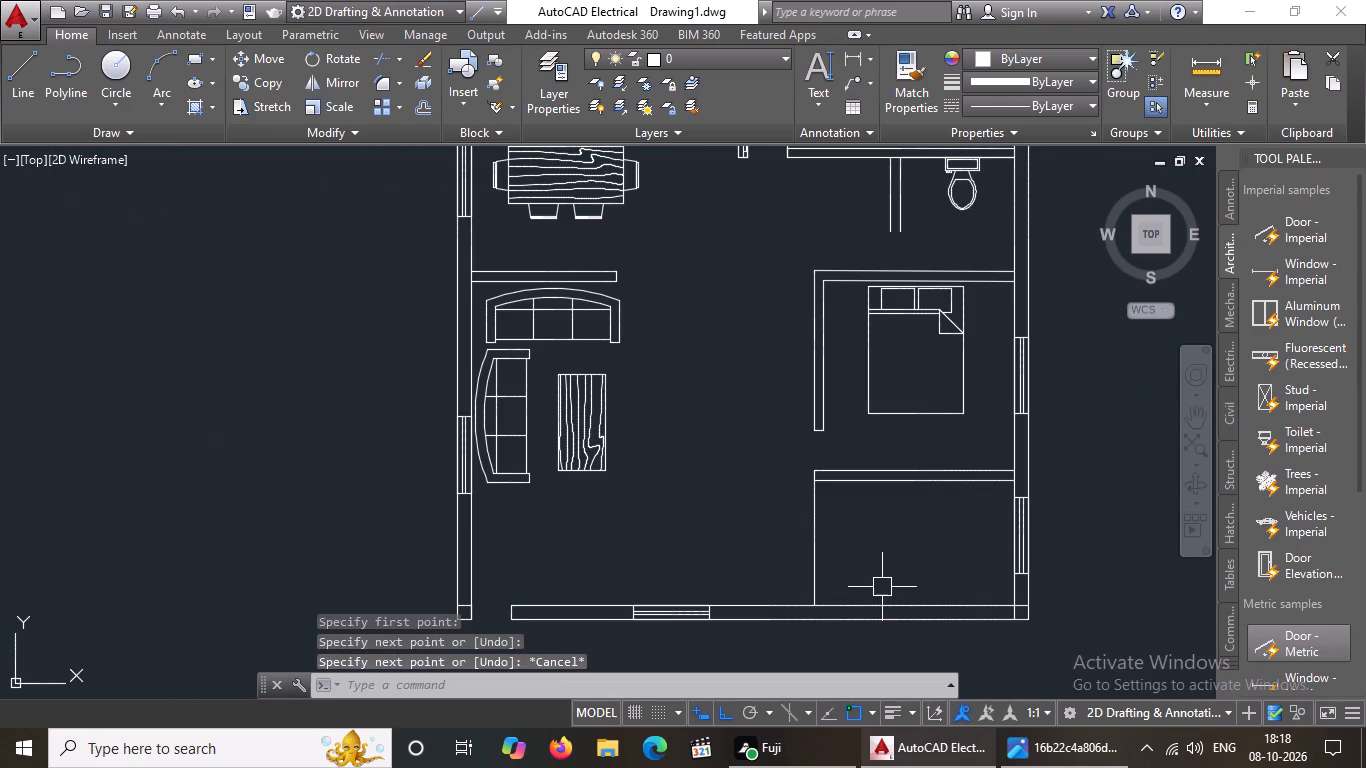
left_click(814, 531)
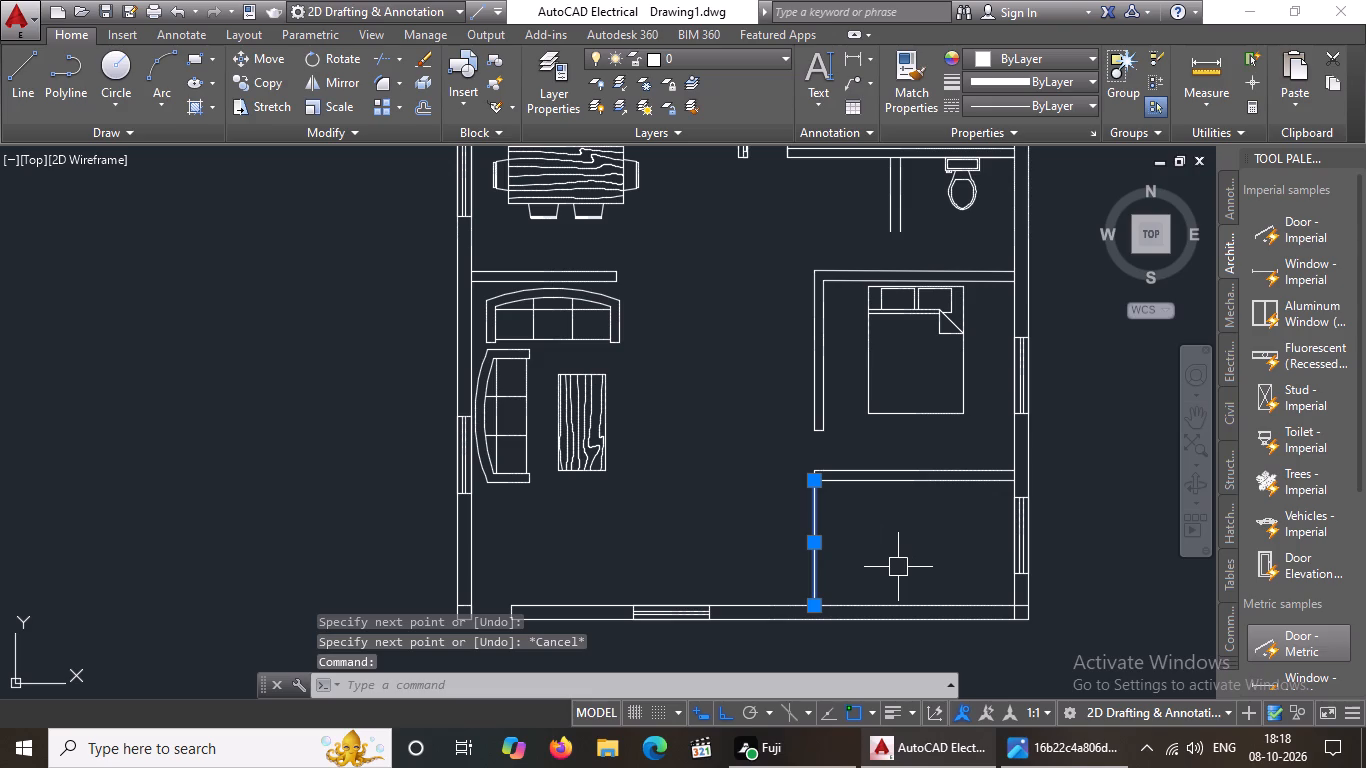
key("o")
key("Return")
type("10\"")
key("Return")
left_click(918, 563)
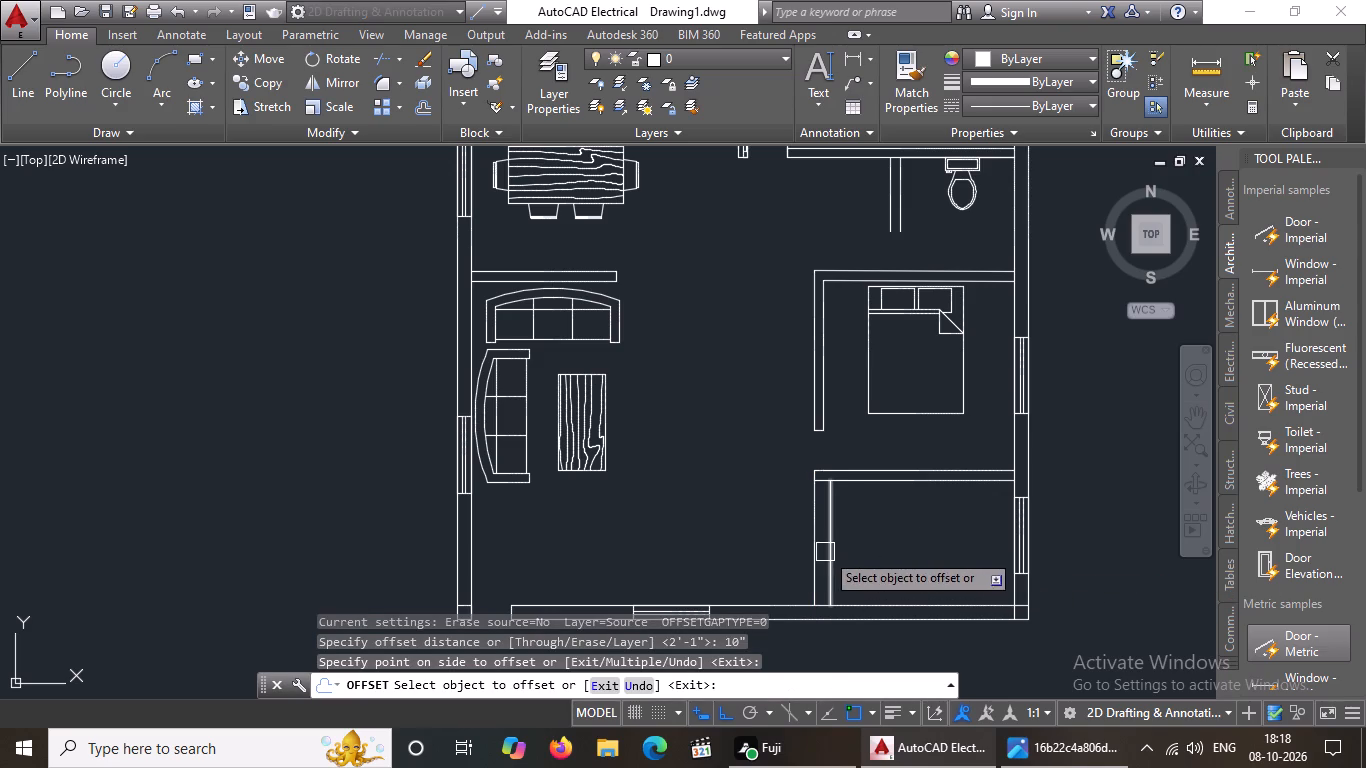
left_click(831, 549)
left_click(891, 544)
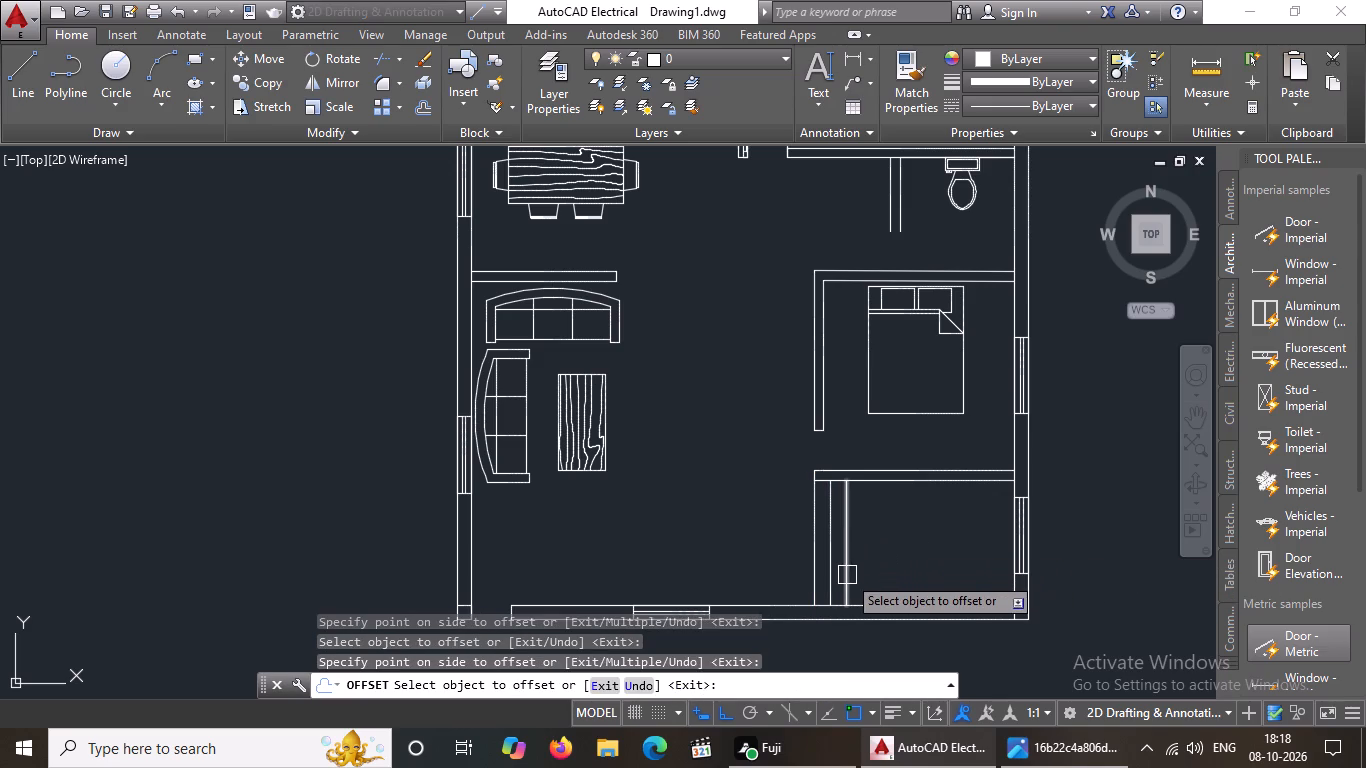
left_click(846, 545)
left_click(926, 548)
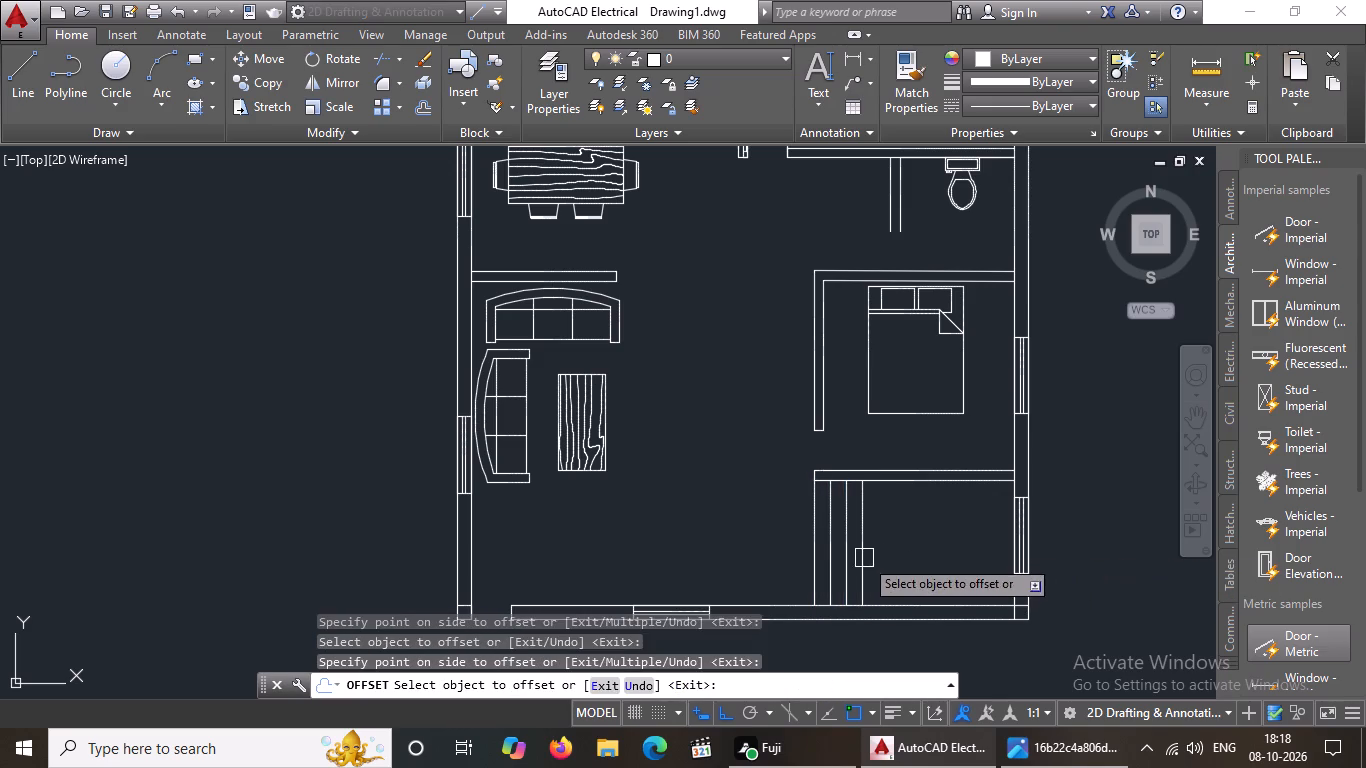
left_click(864, 558)
left_click(957, 566)
left_click_drag(881, 566, 898, 565)
left_click(988, 565)
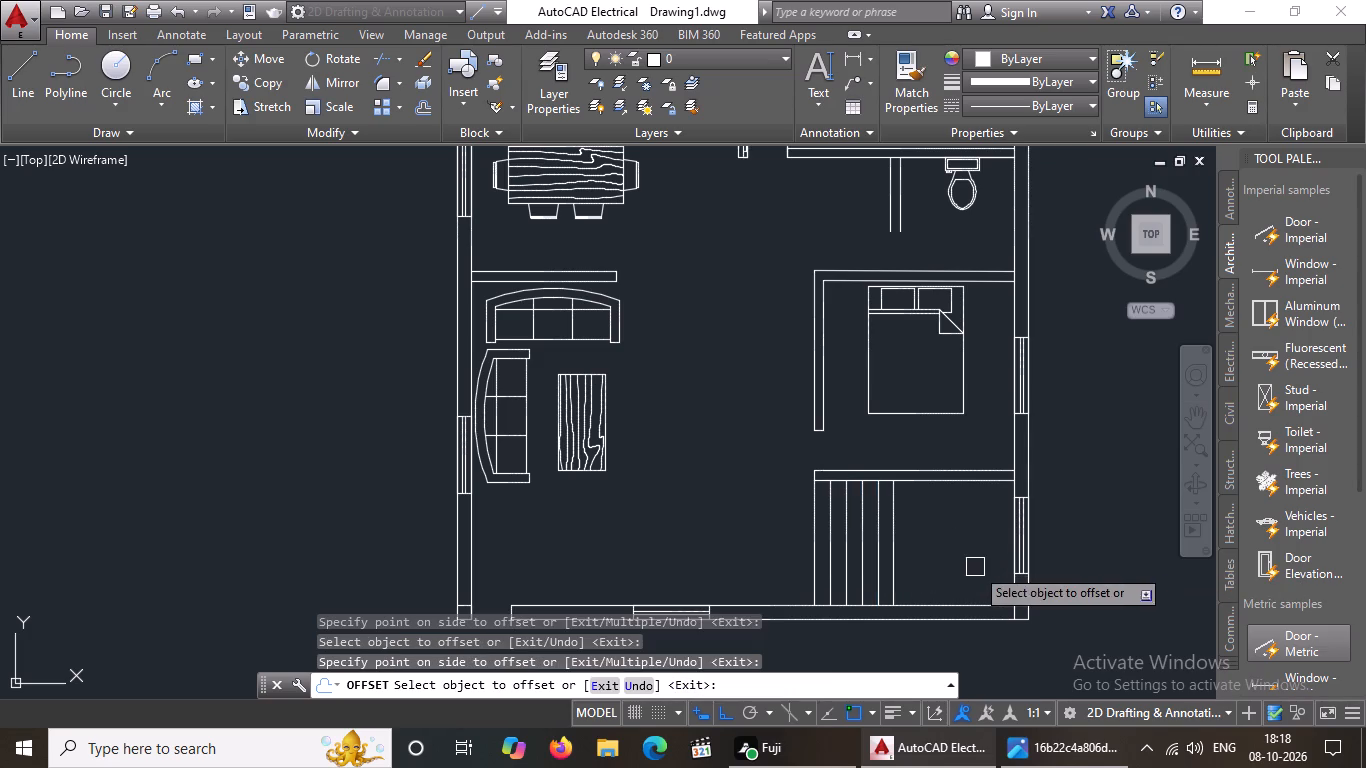
left_click(894, 558)
left_click(943, 555)
left_click_drag(905, 569, 916, 568)
left_click(968, 559)
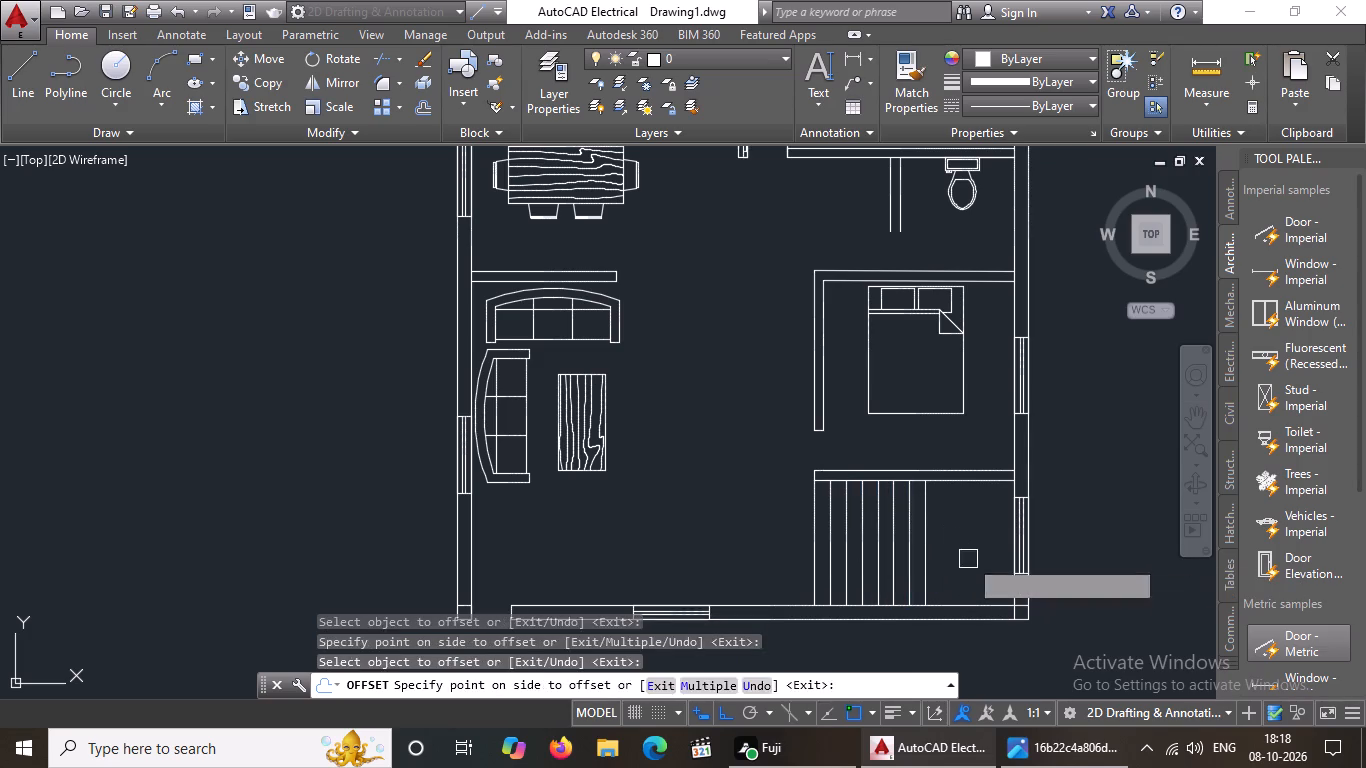
left_click(922, 565)
left_click(996, 562)
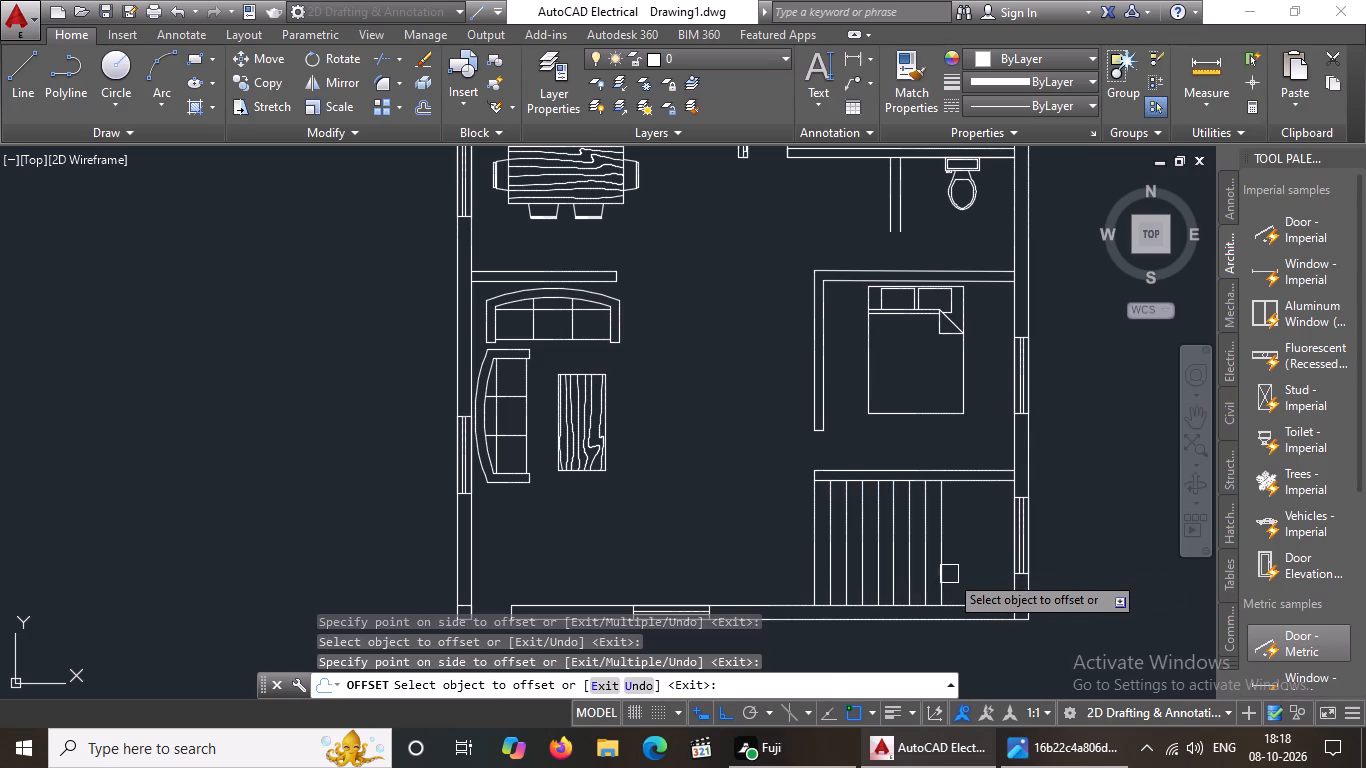
left_click(939, 549)
left_click(1032, 549)
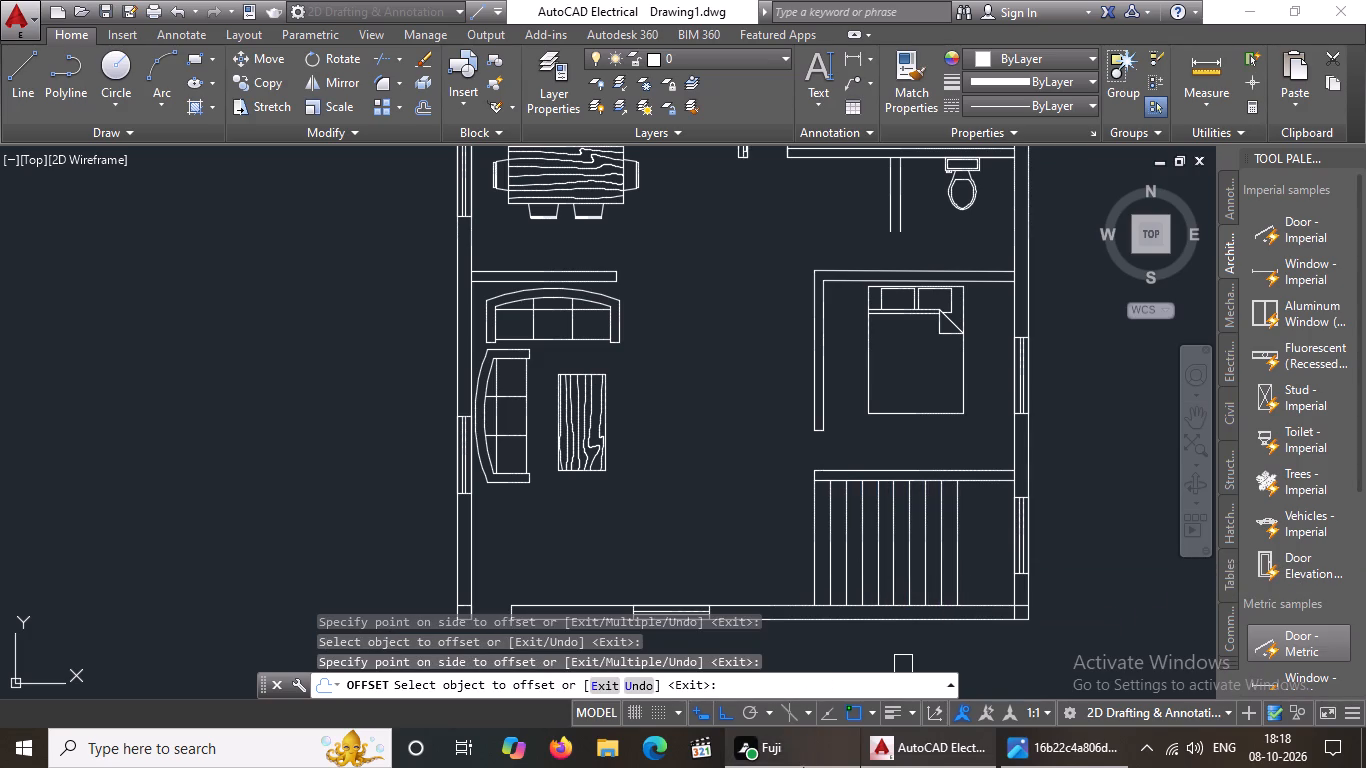
key("Escape")
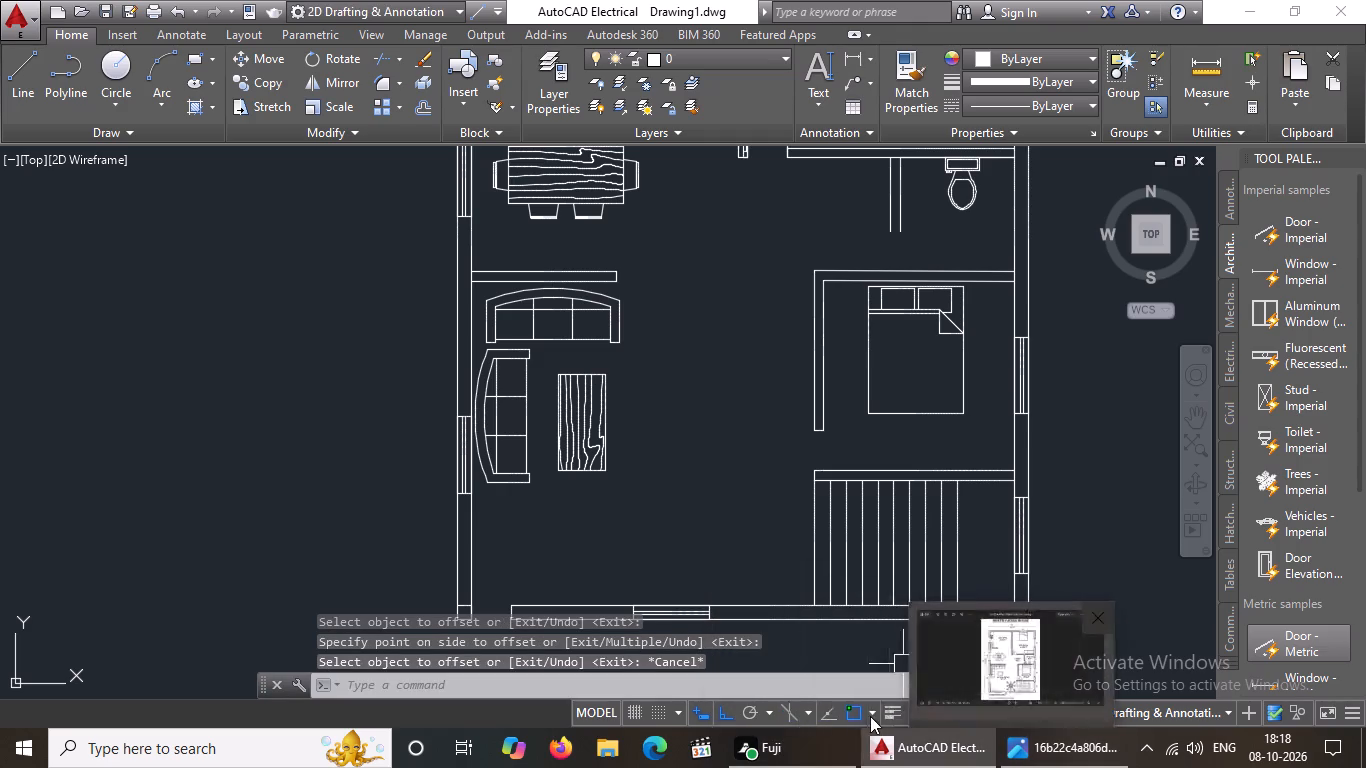
Draw a horizontal divider line 7'-6" long from the midpoint of the westernmost stair line to the easternmost tread line.
left_click_drag(21, 78, 28, 88)
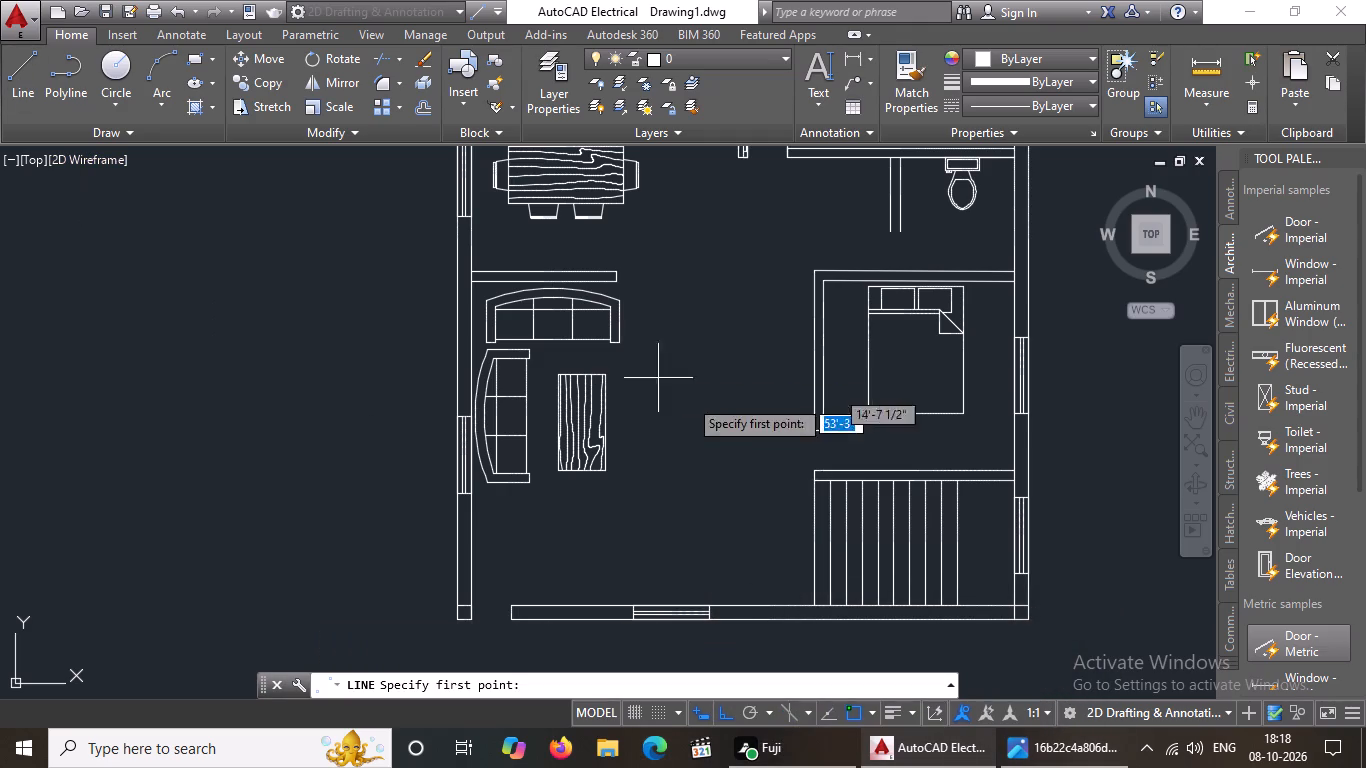
left_click(815, 540)
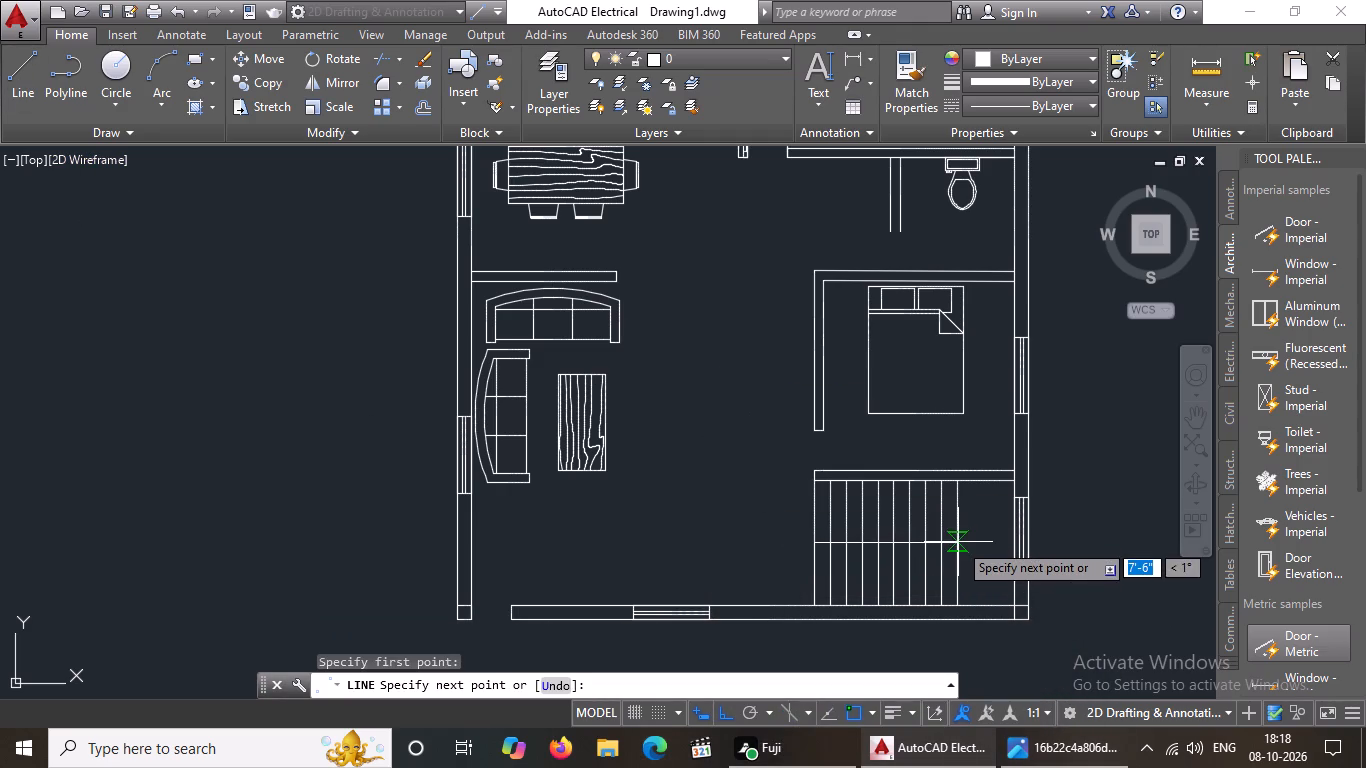
scroll(958, 543, "up", 3)
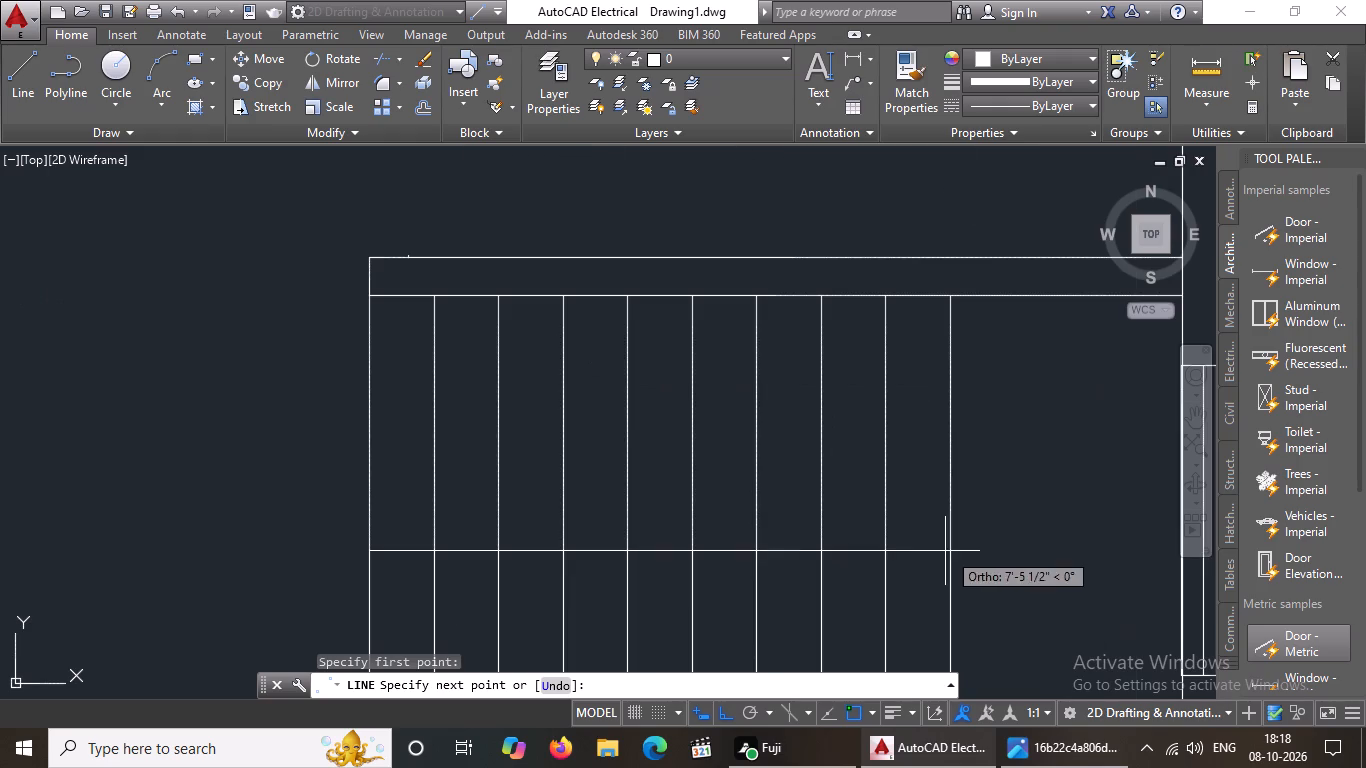
left_click(950, 551)
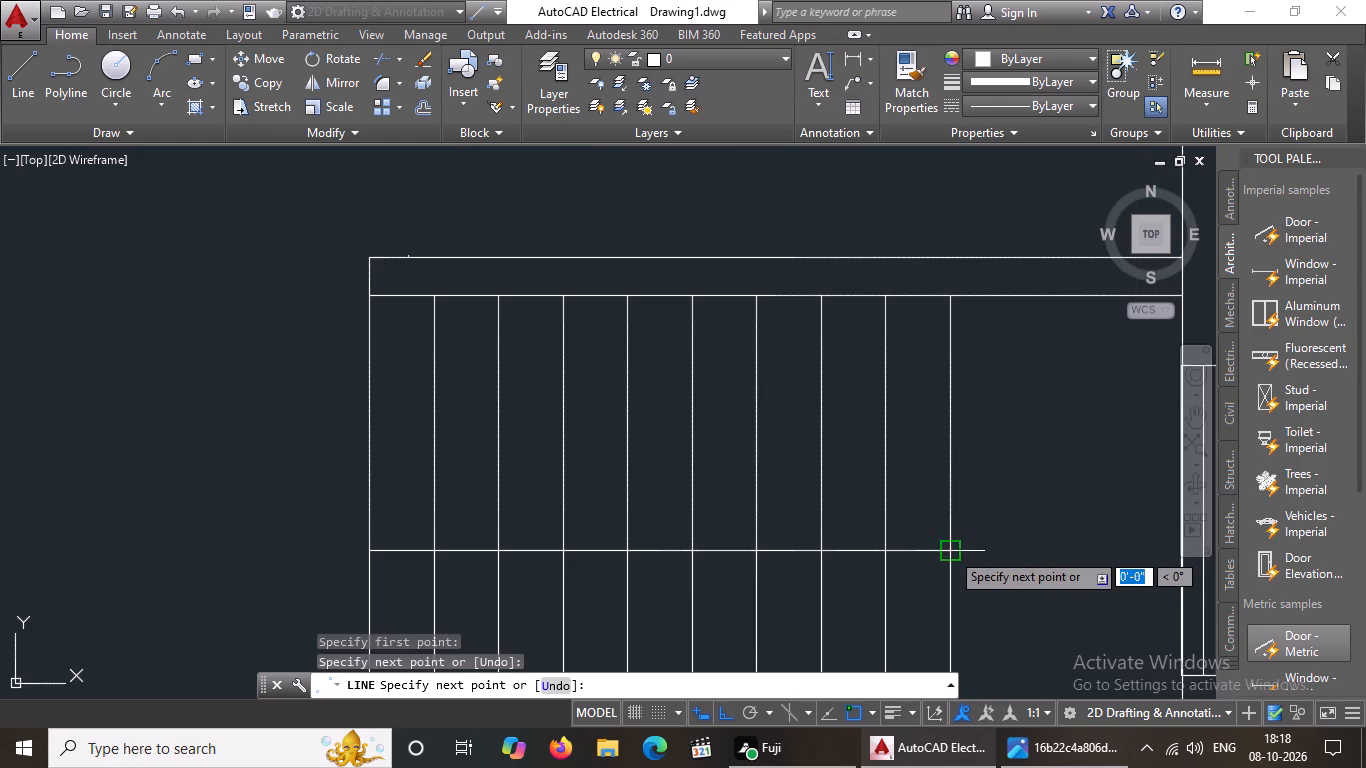
key("Escape")
Trim away the part of the westernmost stair line south of the horizontal divider.
scroll(757, 554, "down", 4)
scroll(772, 637, "up", 2)
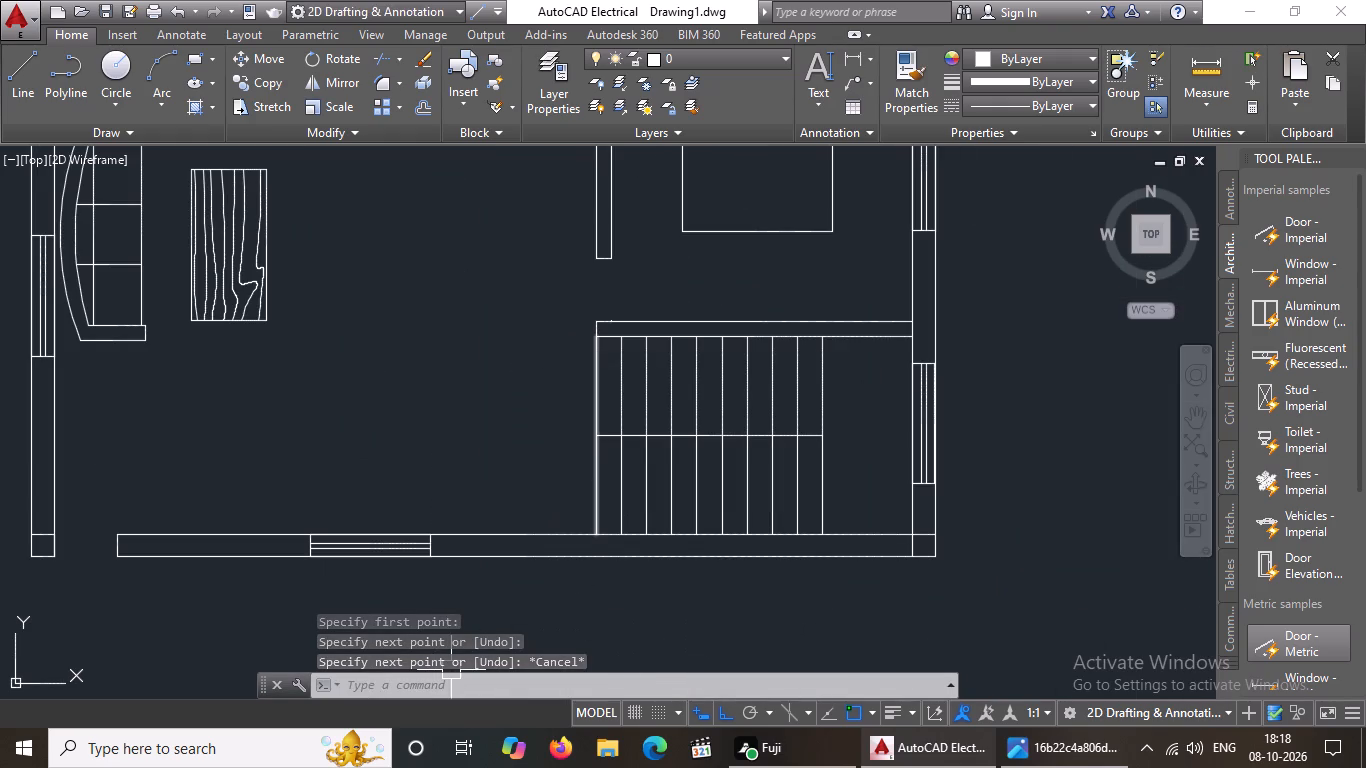
key("Escape")
key("t")
key("r")
key("space")
key("space")
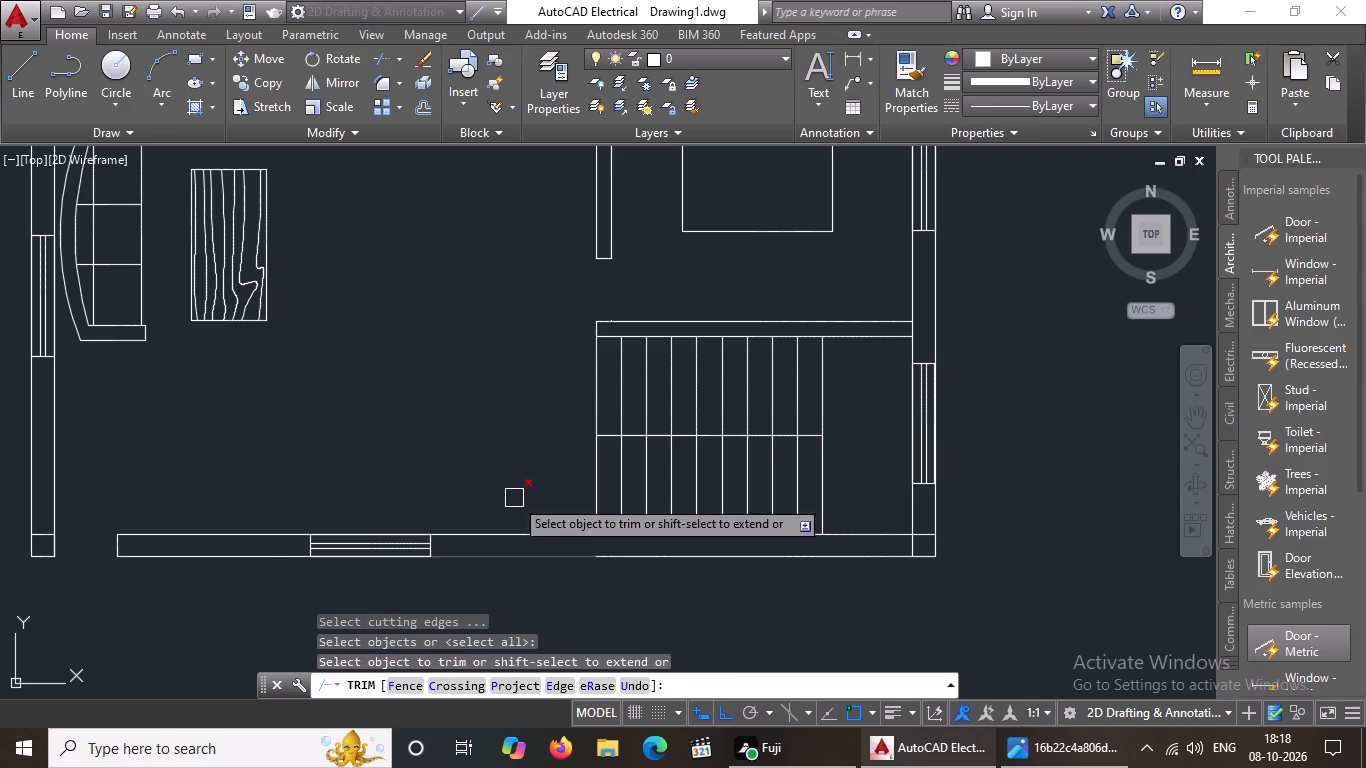
scroll(596, 445, "up", 2)
left_click(596, 452)
scroll(625, 484, "down", 5)
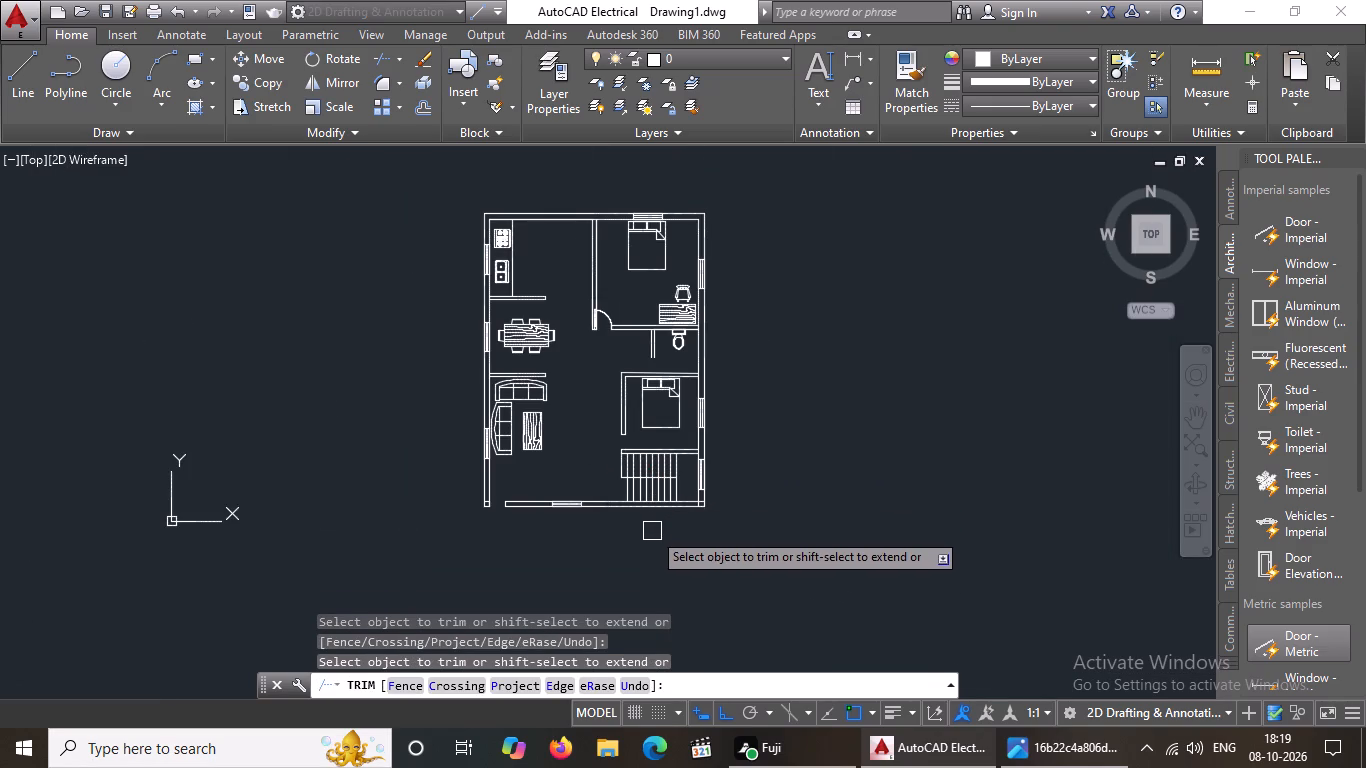
scroll(641, 475, "up", 3)
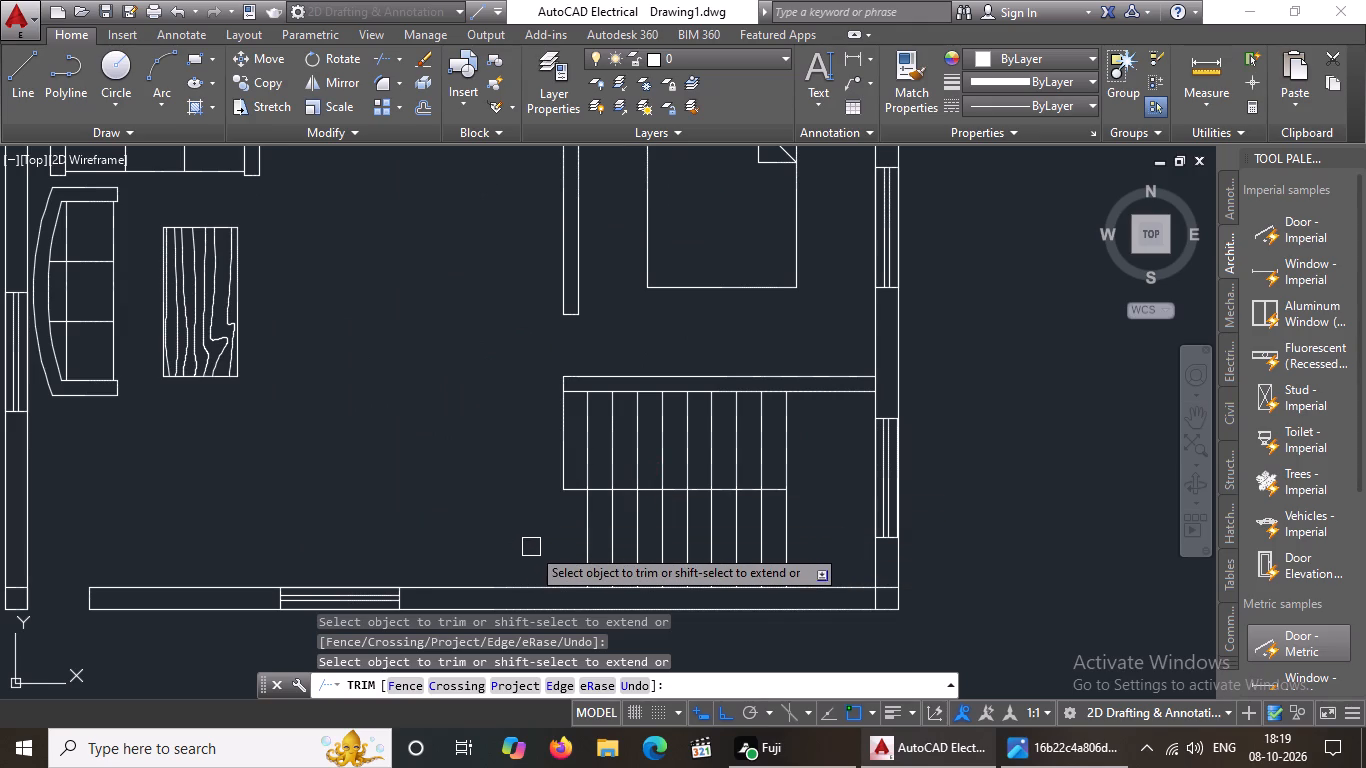
key("Escape")
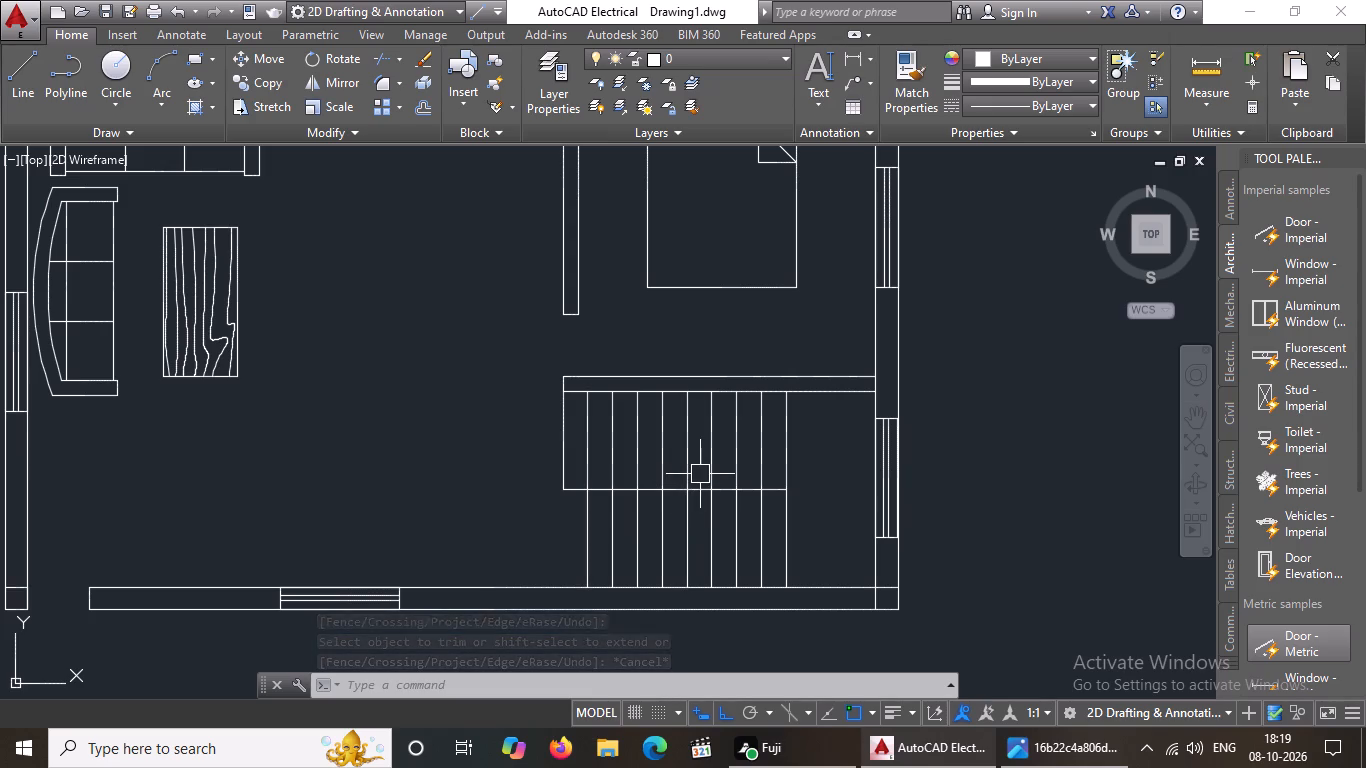
Draw the staircase direction polyline from the northern flight's west part east past the last tread, south, and about 4'-5" back west.
scroll(656, 473, "down", 3)
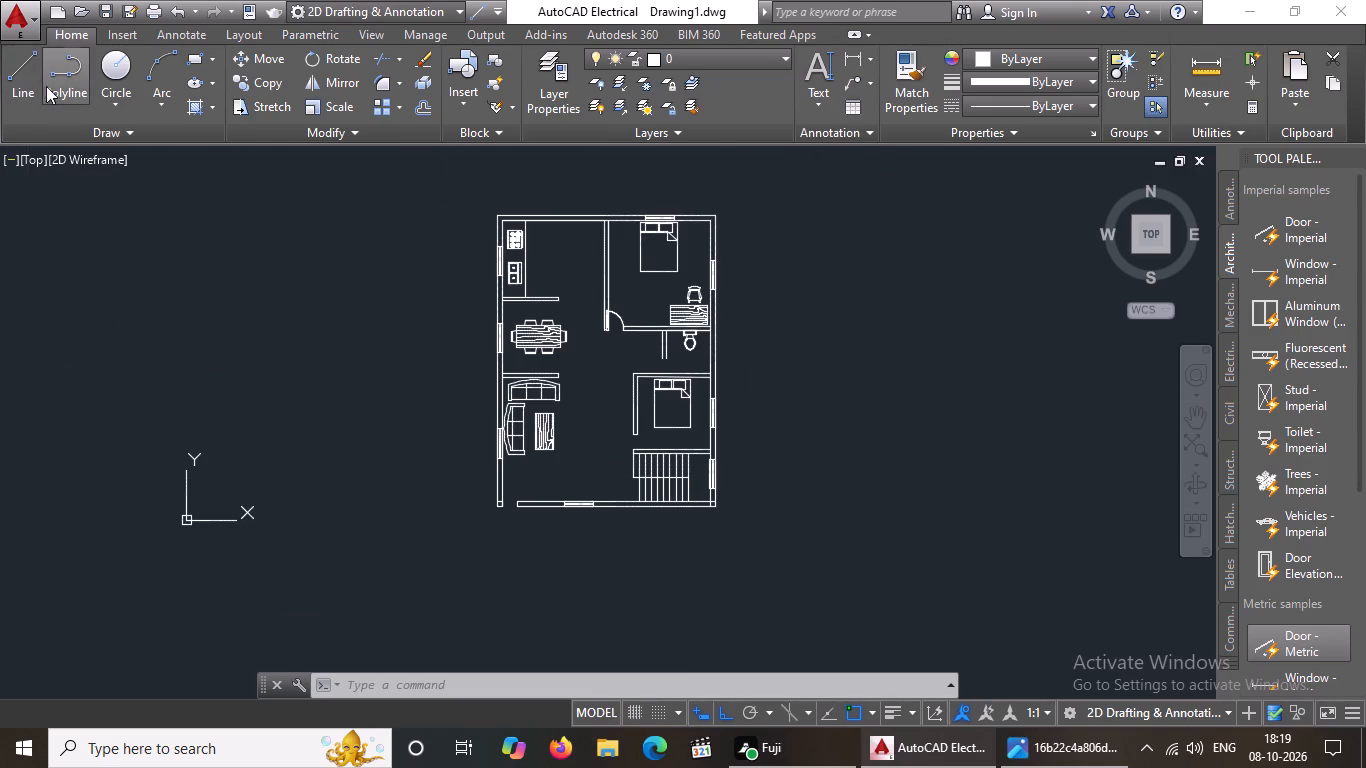
left_click(61, 85)
scroll(702, 510, "up", 2)
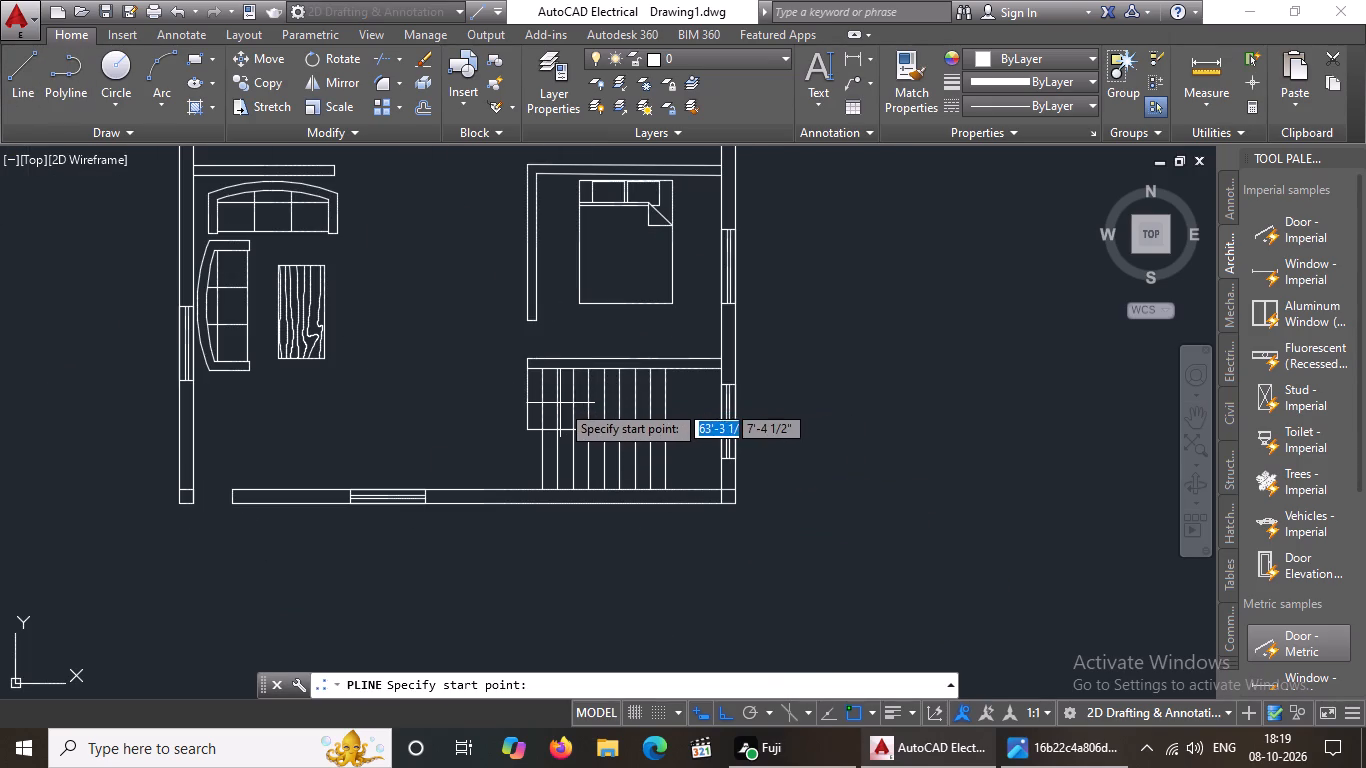
left_click(564, 400)
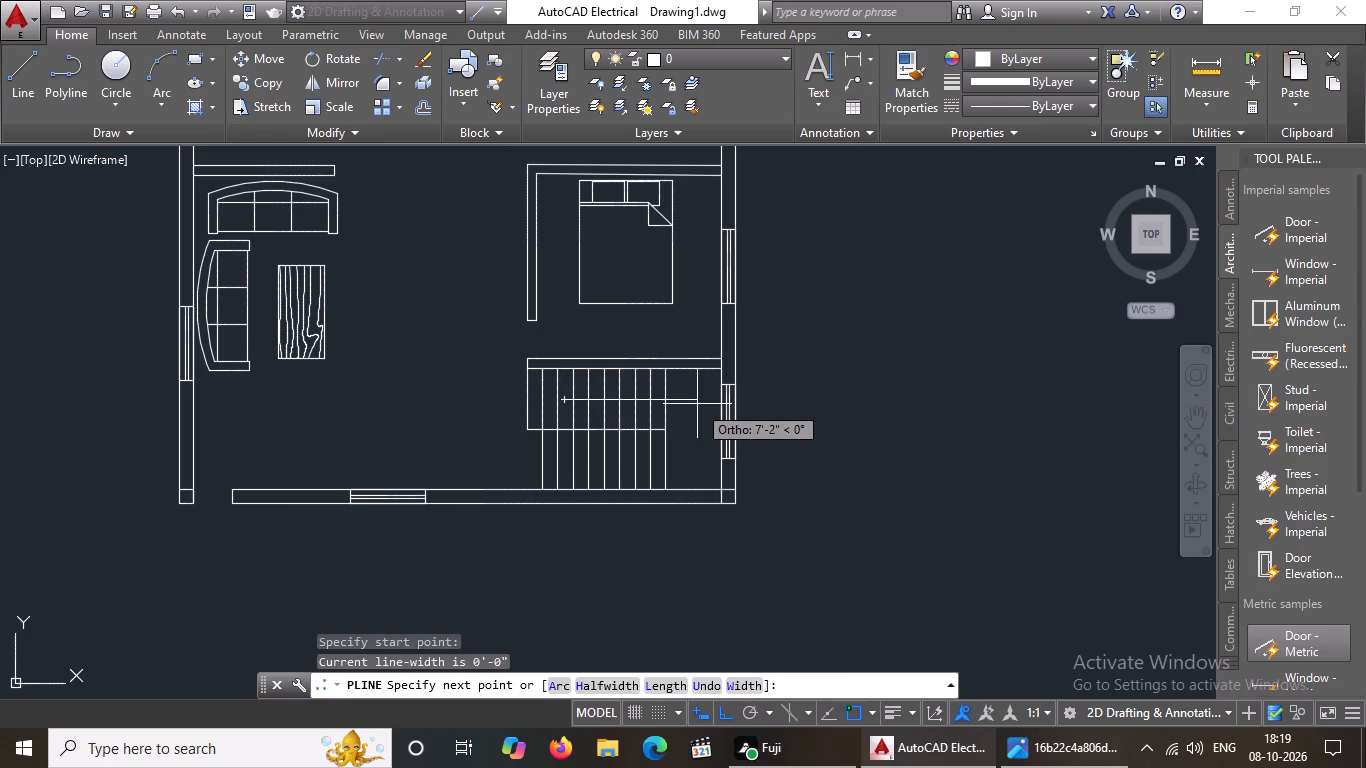
left_click(679, 401)
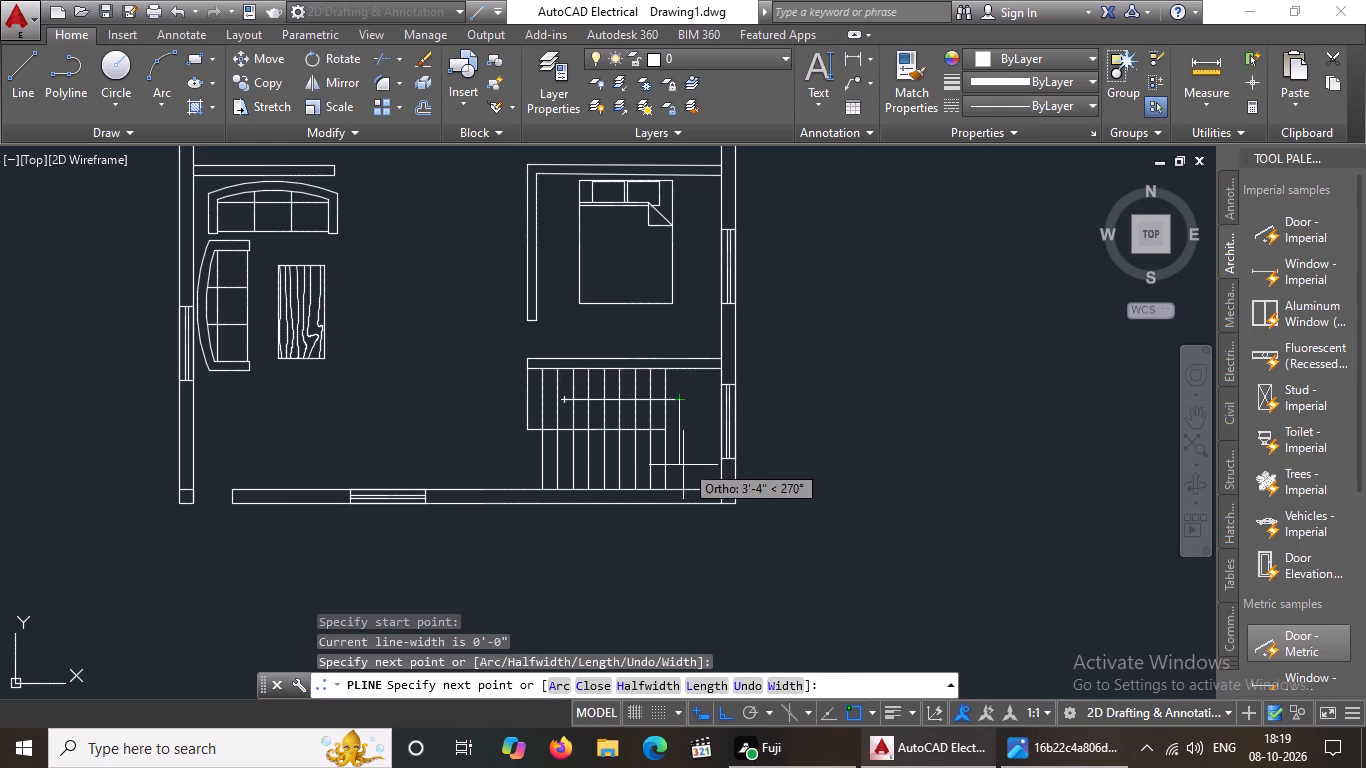
left_click(683, 468)
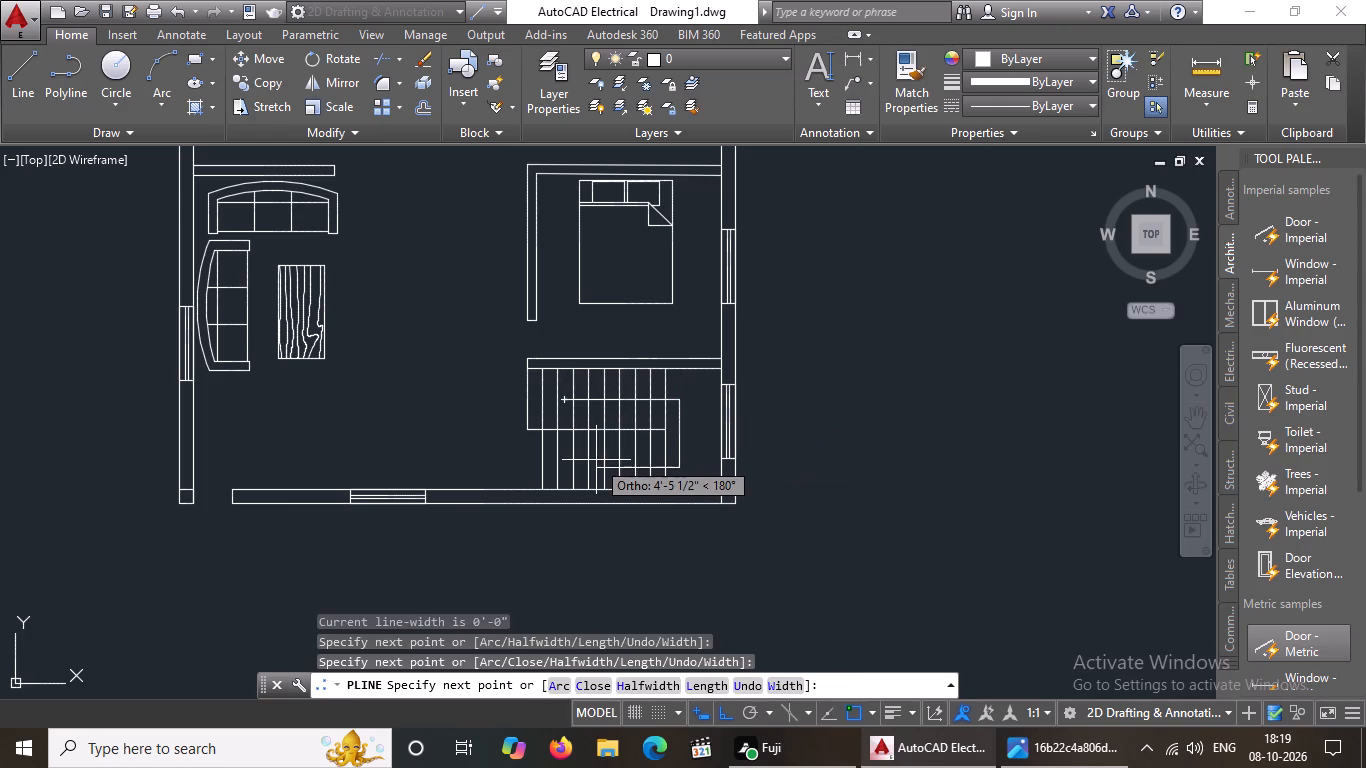
left_click(596, 460)
Finish the direction polyline with a west-pointing triangular arrowhead in the southern flight, drawing its slanted sides with Ortho off.
scroll(640, 496, "up", 3)
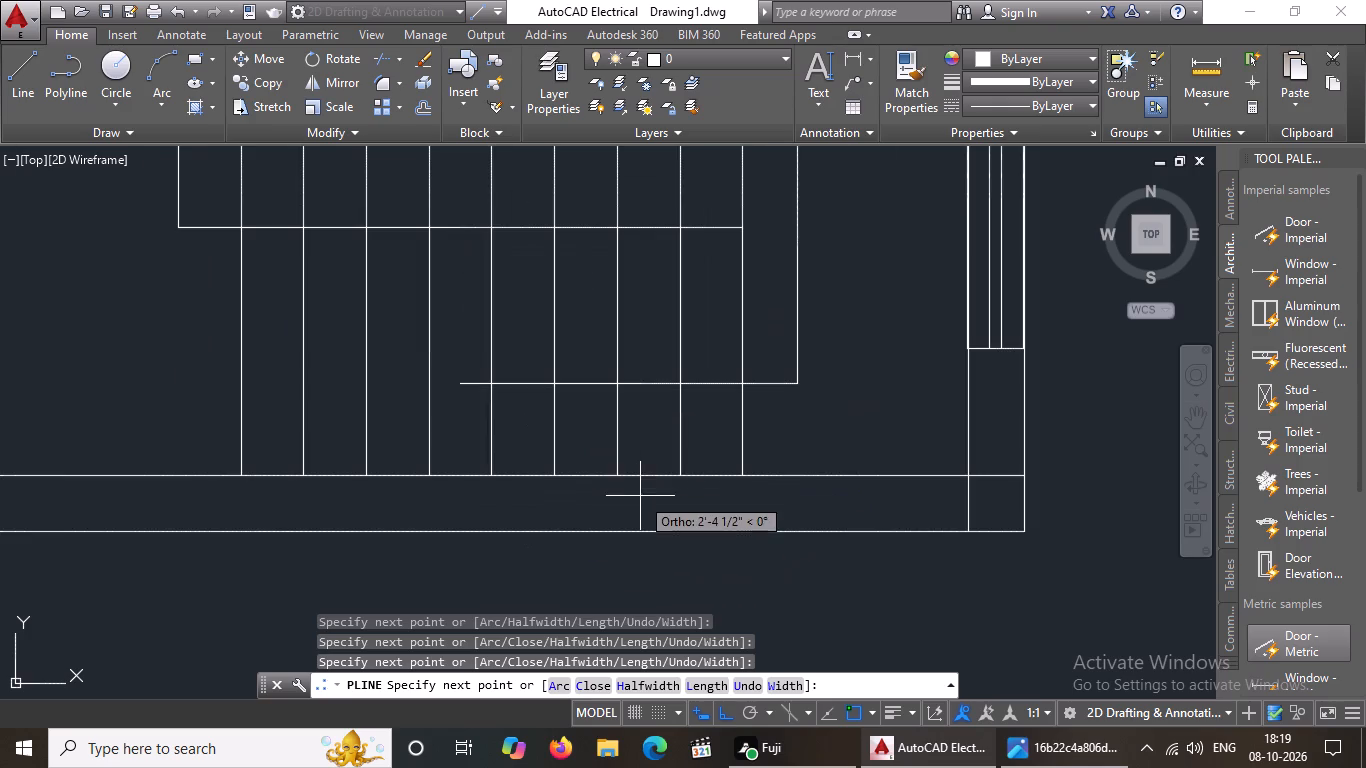
left_click(458, 415)
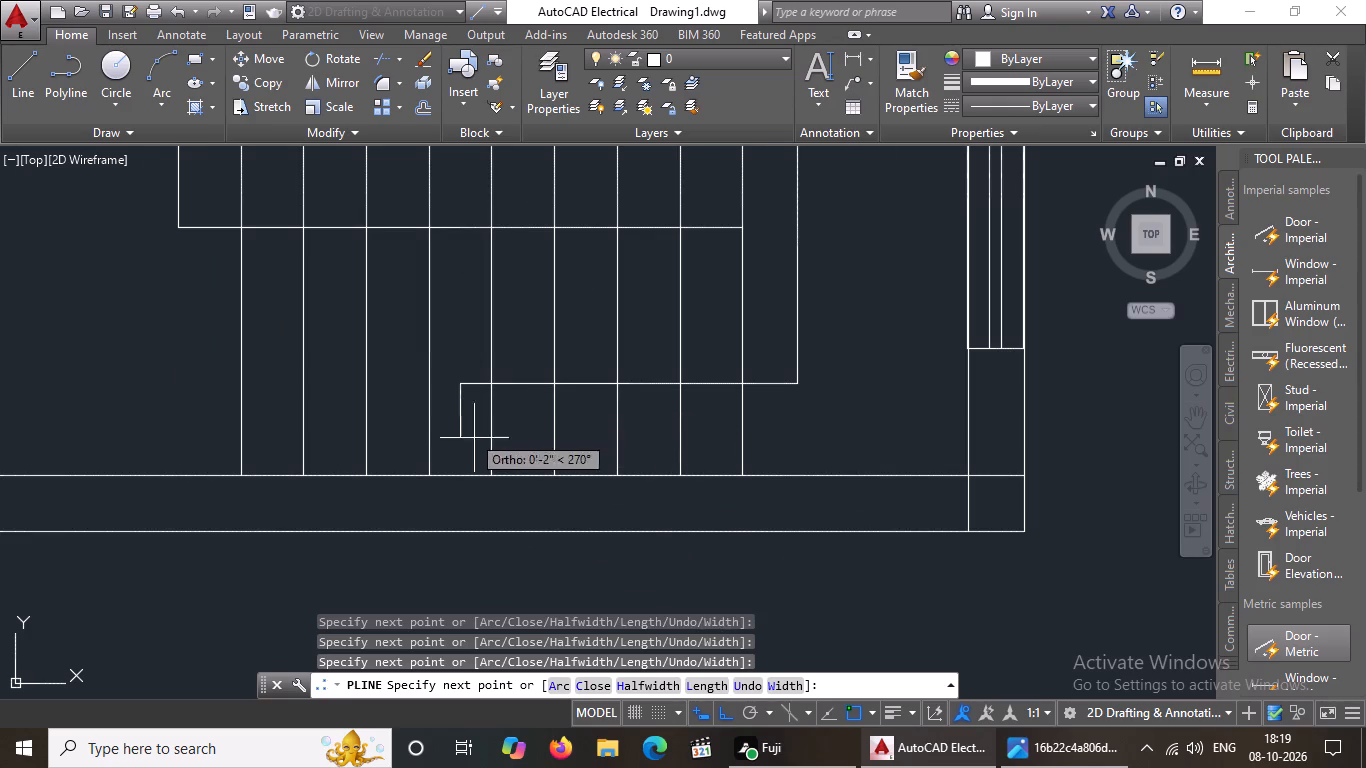
left_click(720, 713)
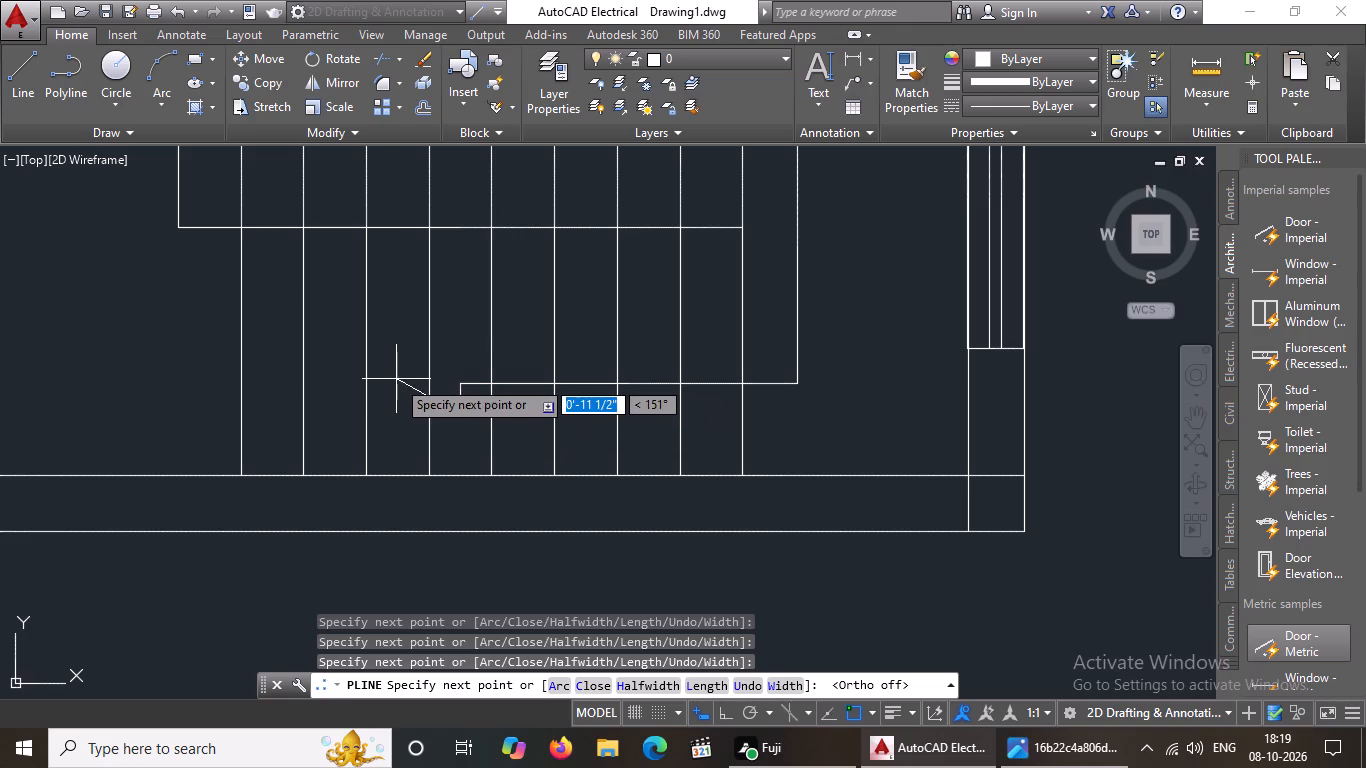
left_click(396, 380)
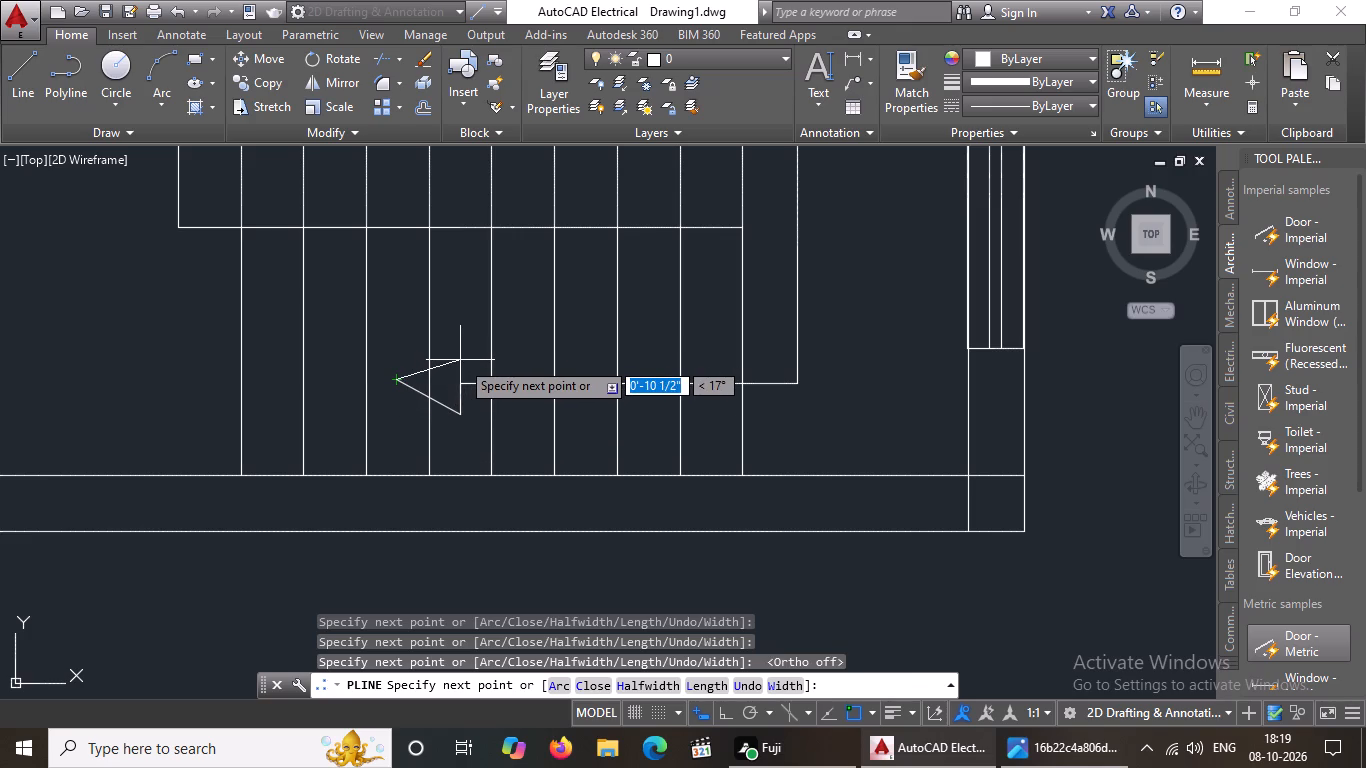
left_click(460, 358)
left_click(461, 384)
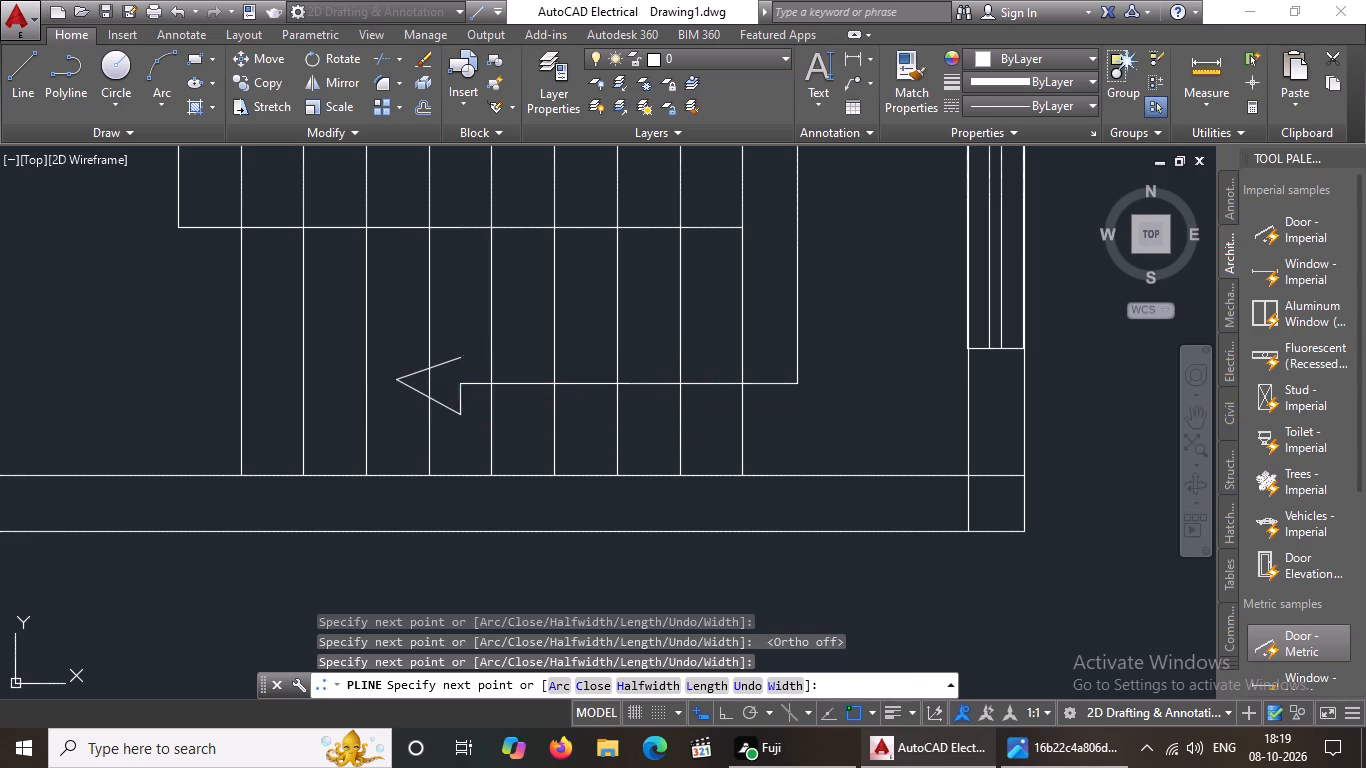
key("Escape")
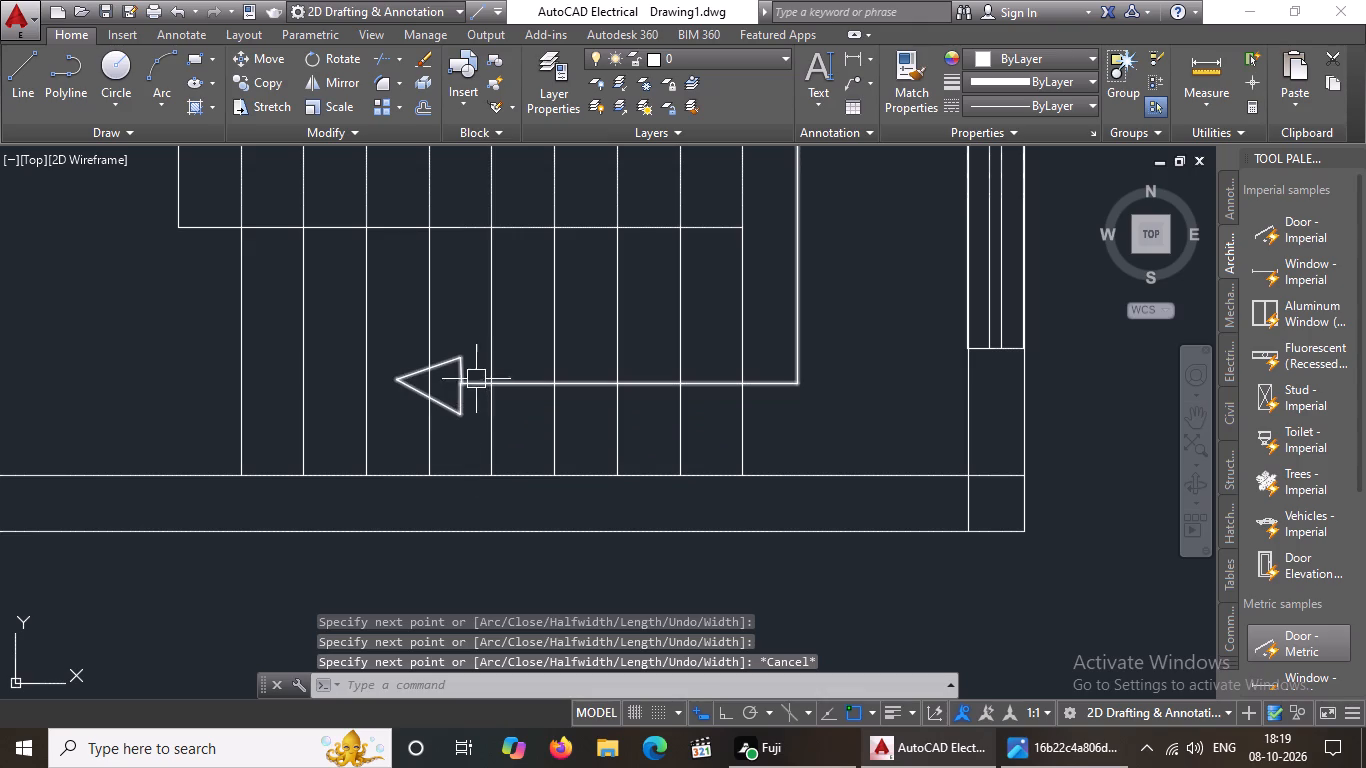
Trim the wall line segments crossing the junctions where the north bedroom's west wall and the toilet's west wall meet horizontal walls.
scroll(478, 371, "down", 3)
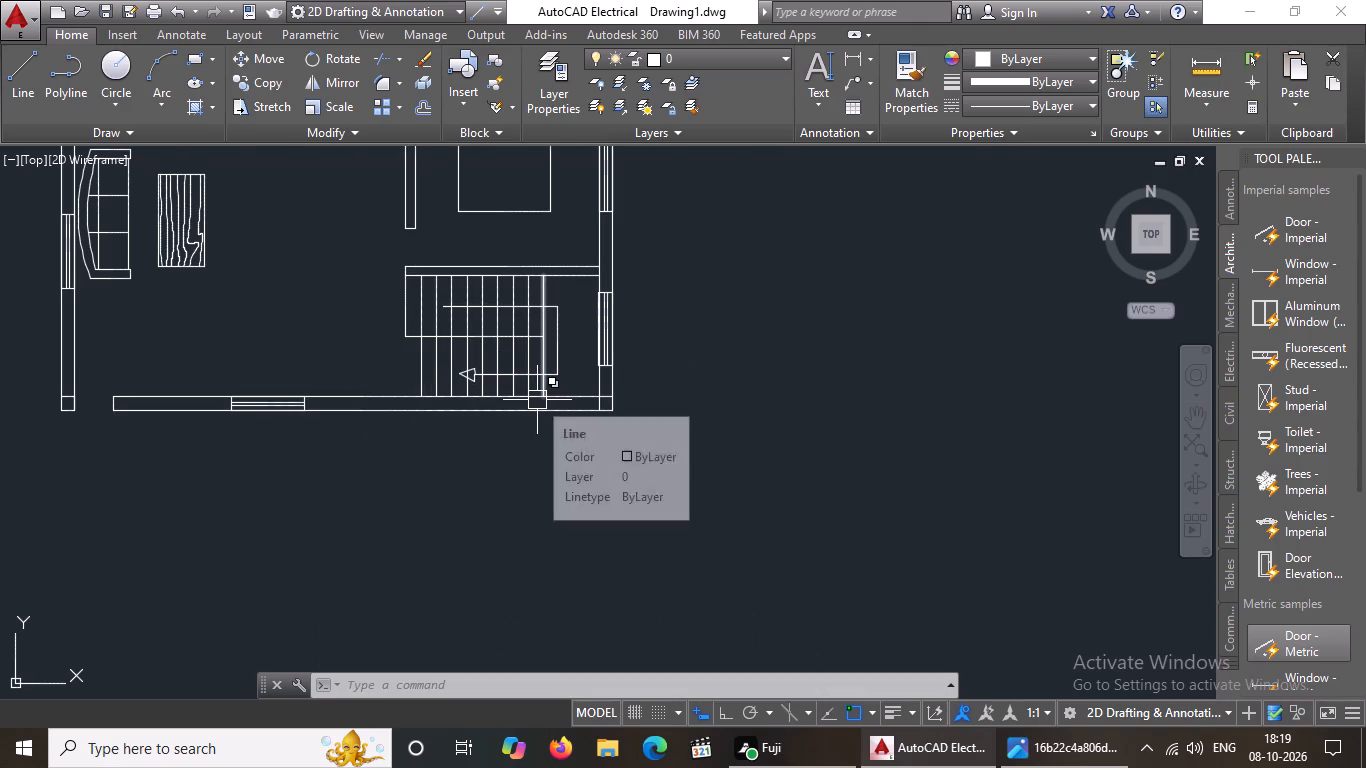
scroll(243, 396, "down", 4)
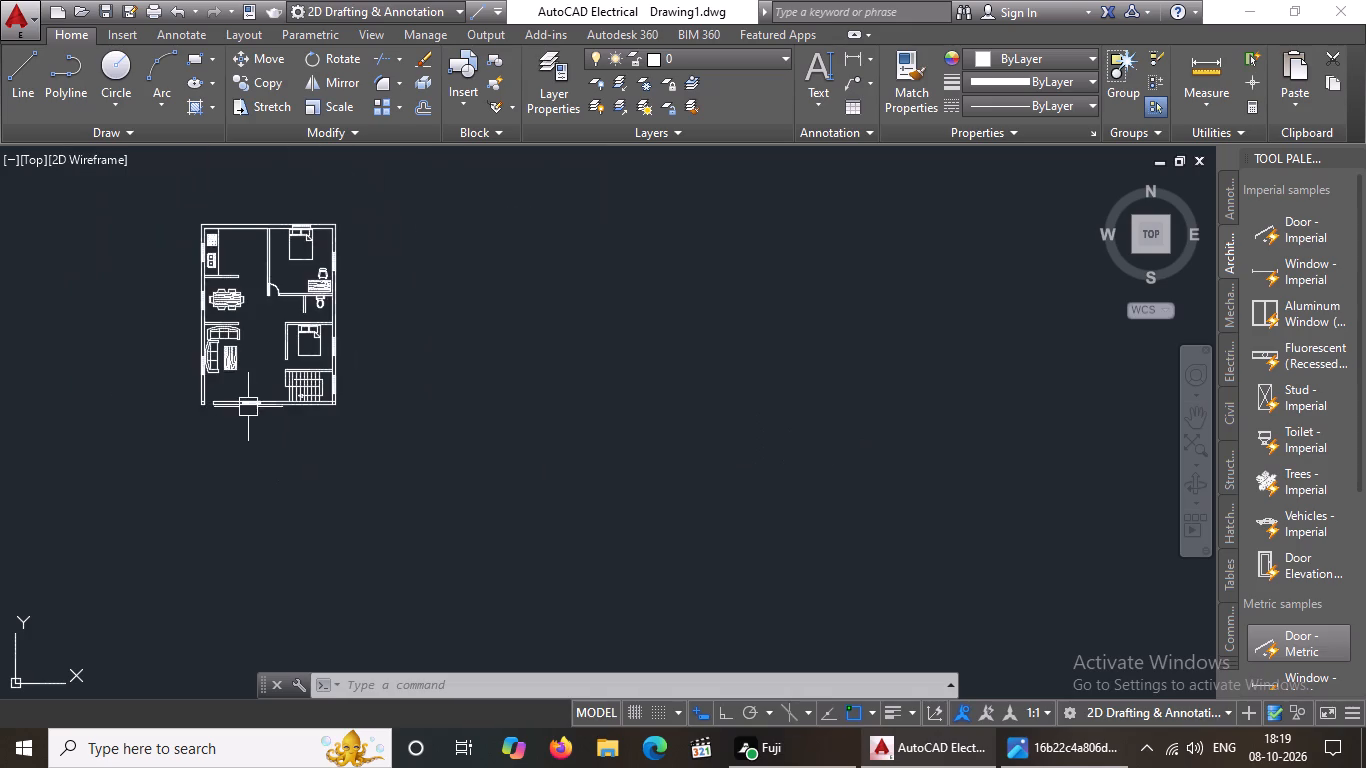
scroll(162, 234, "up", 3)
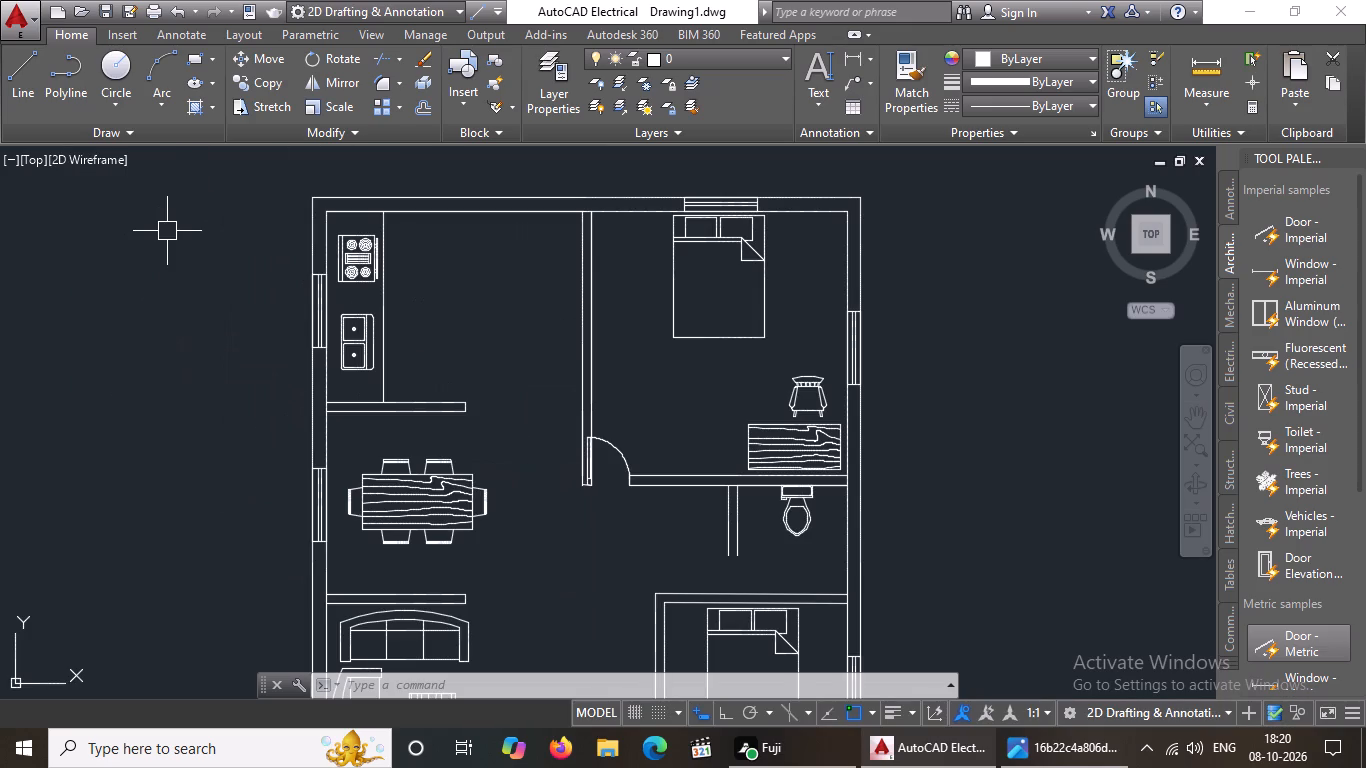
scroll(286, 391, "down", 3)
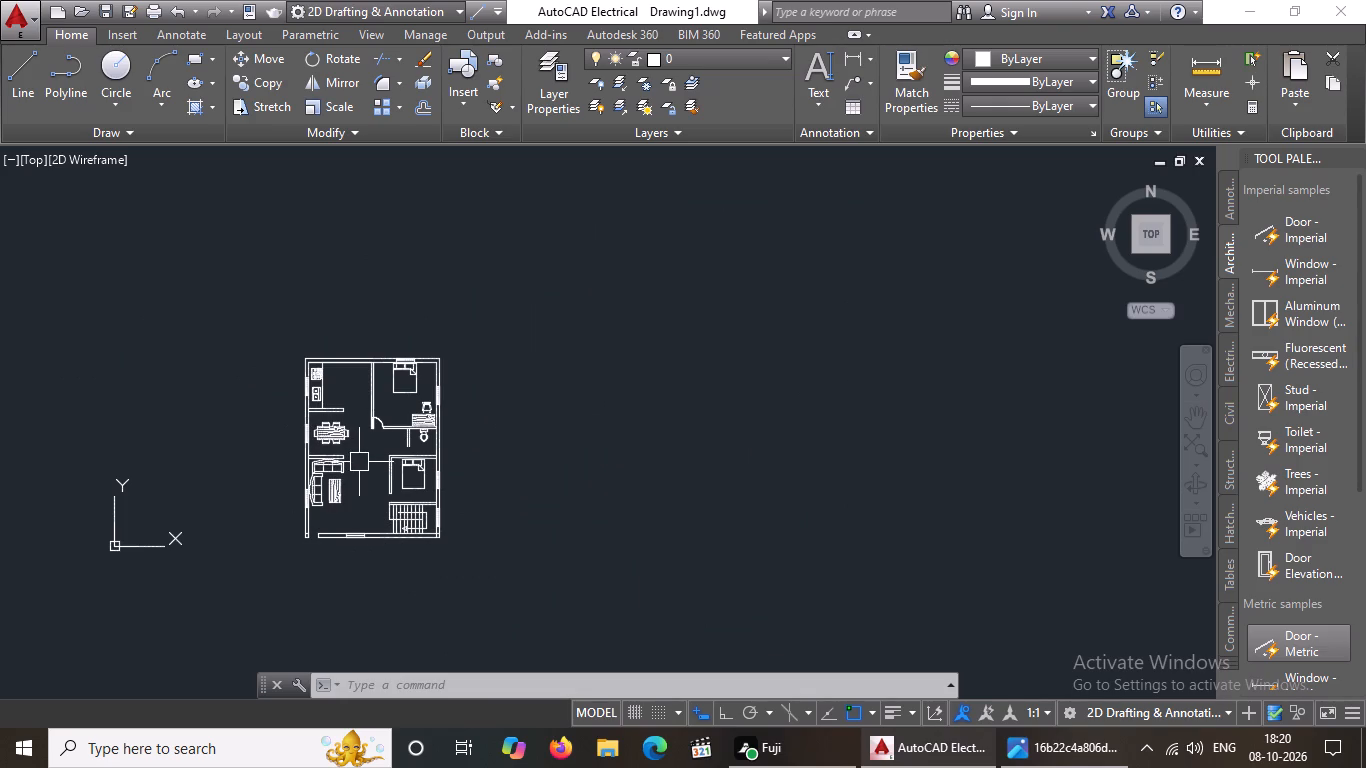
scroll(388, 439, "up", 2)
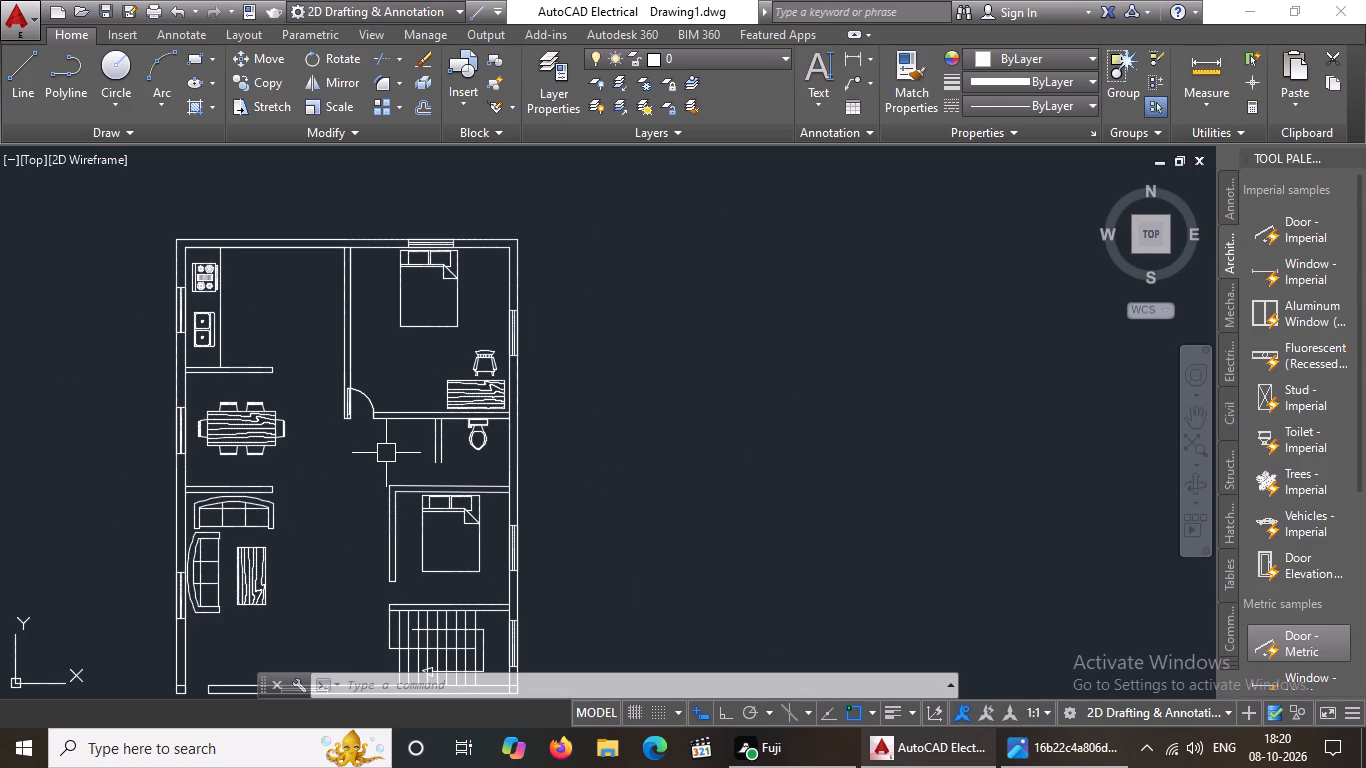
scroll(337, 244, "up", 3)
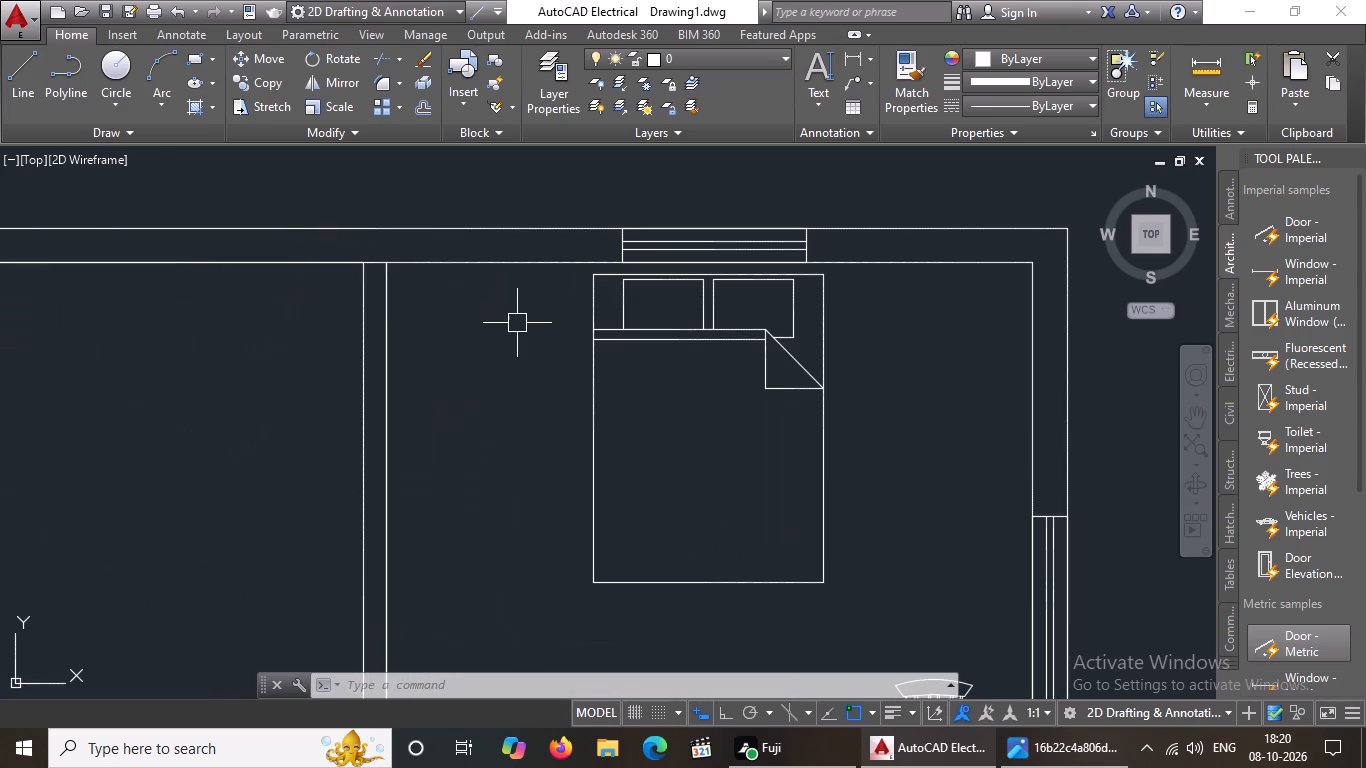
key("Escape")
key("t")
key("r")
key("space")
key("space")
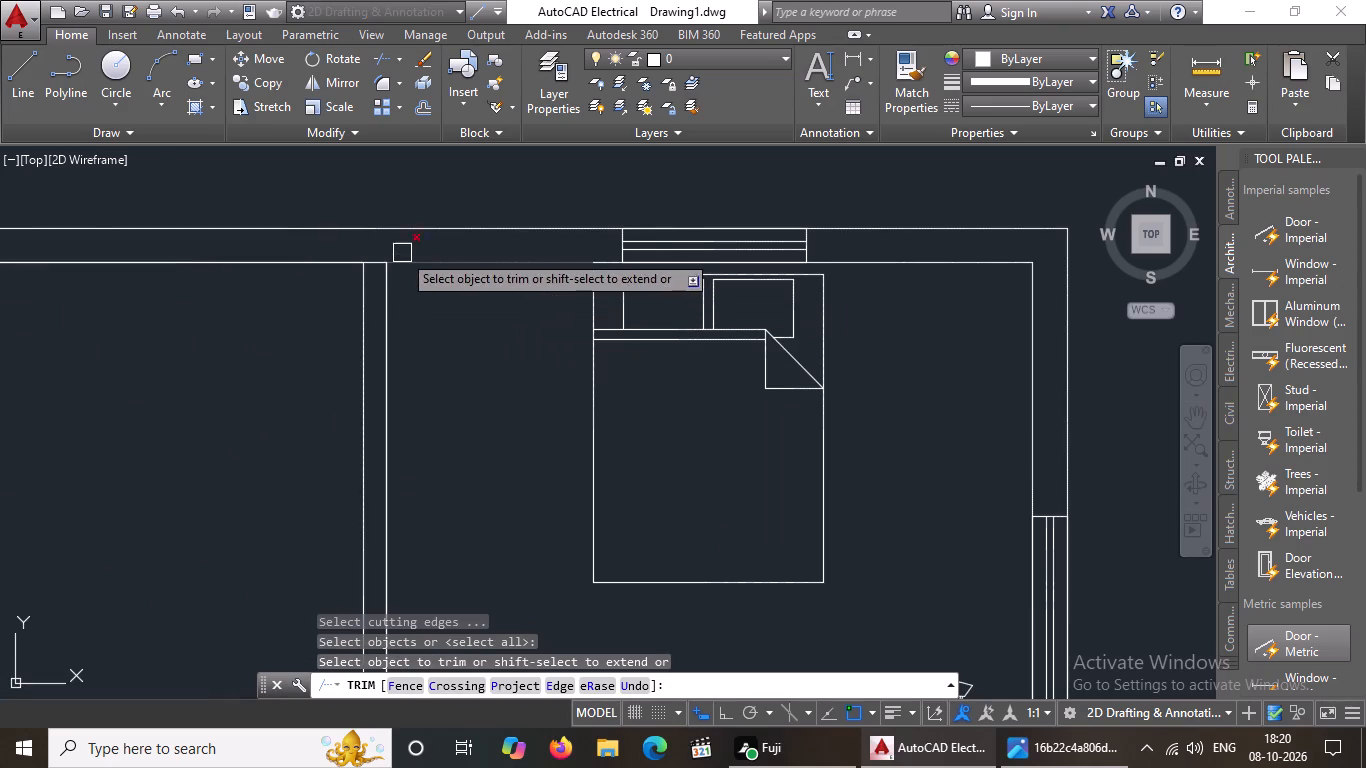
left_click(374, 260)
scroll(426, 271, "down", 3)
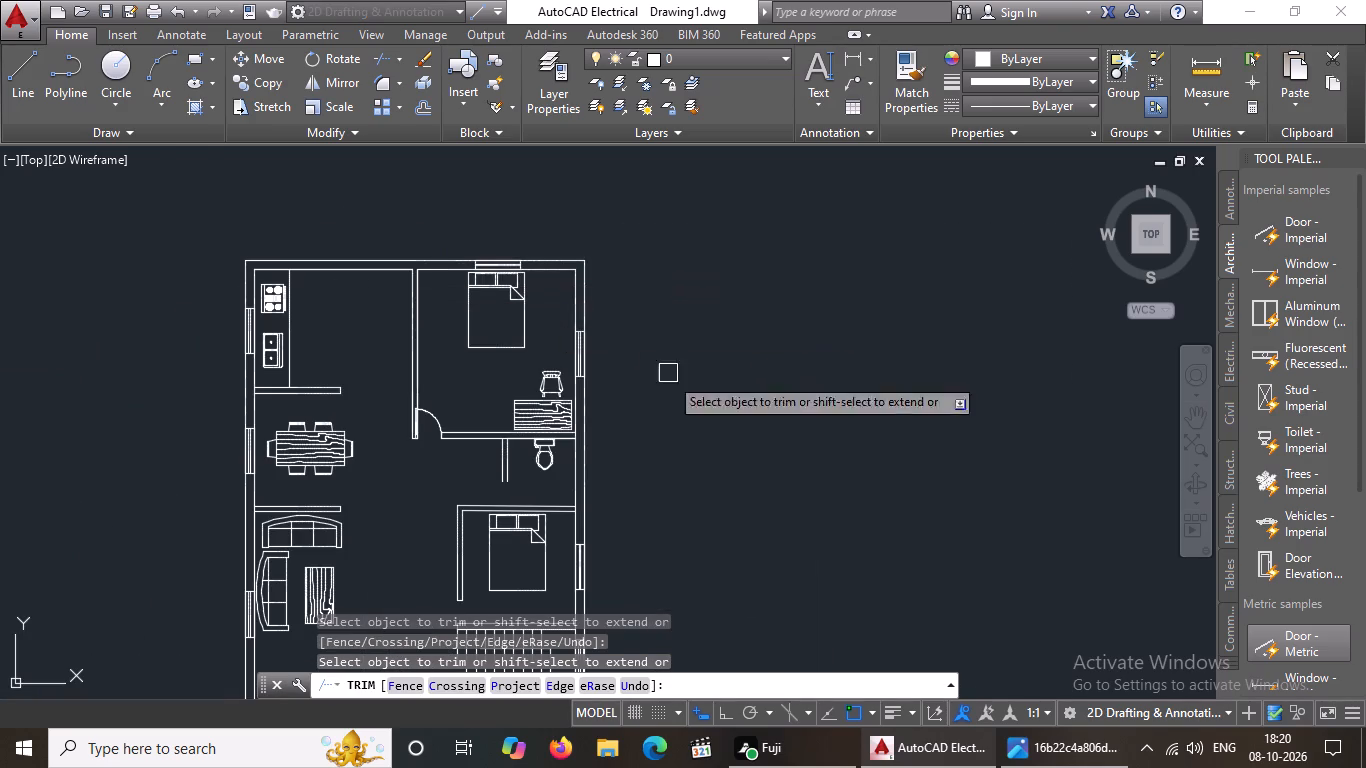
scroll(516, 442, "up", 3)
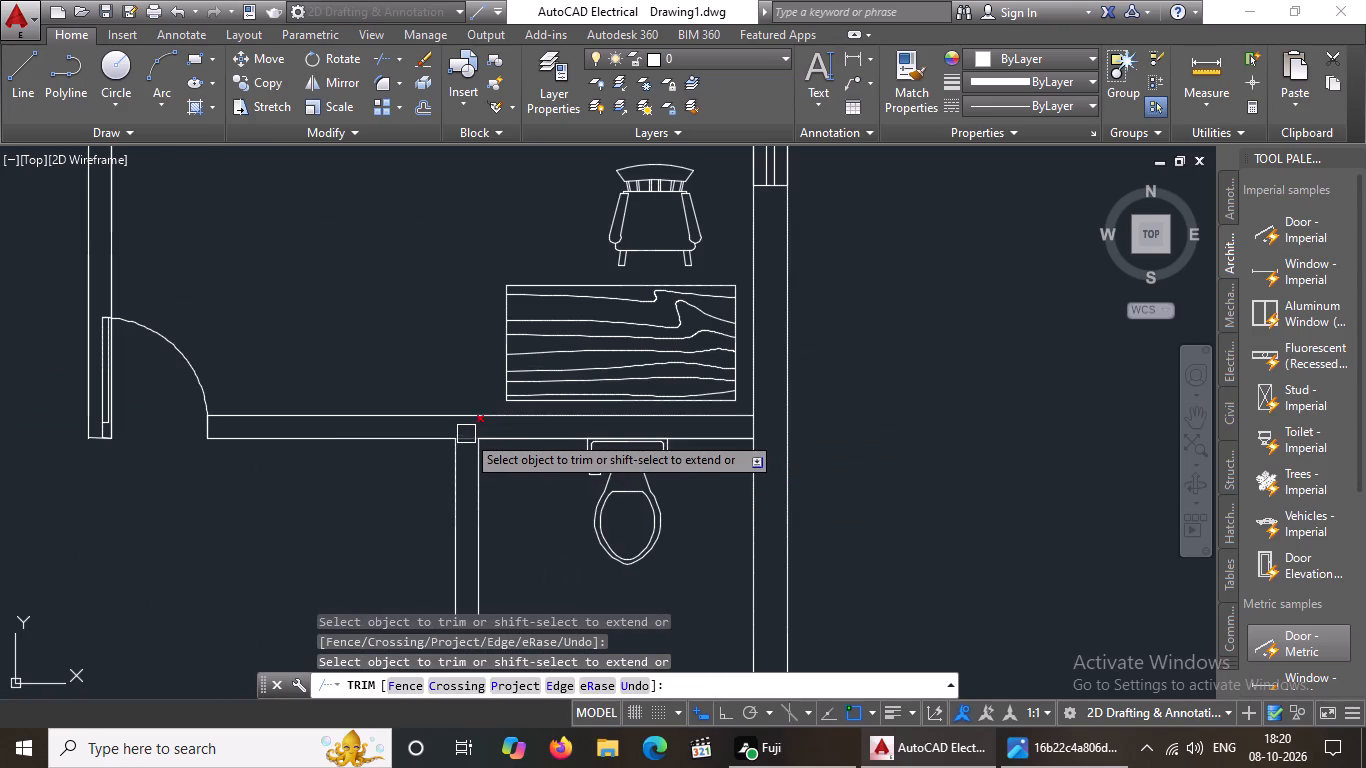
left_click(465, 435)
scroll(507, 452, "down", 4)
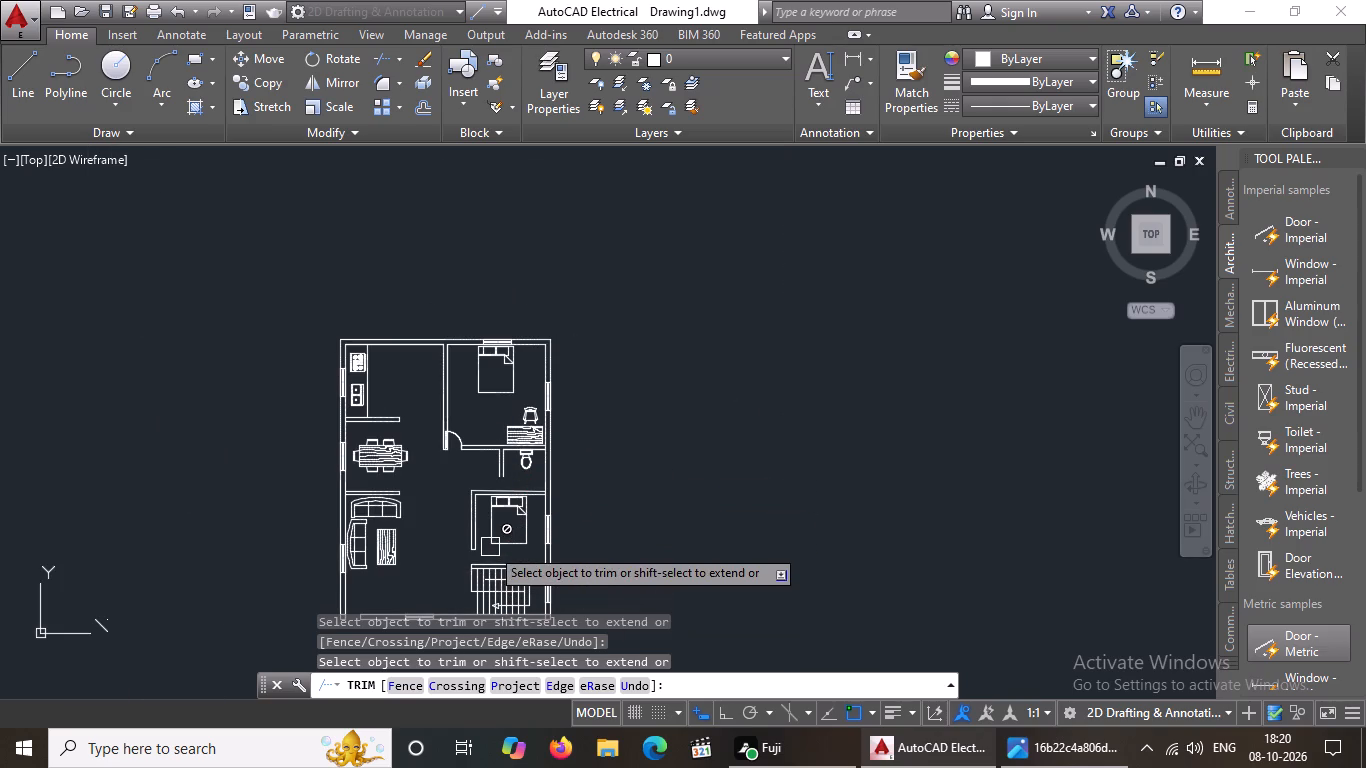
key("Escape")
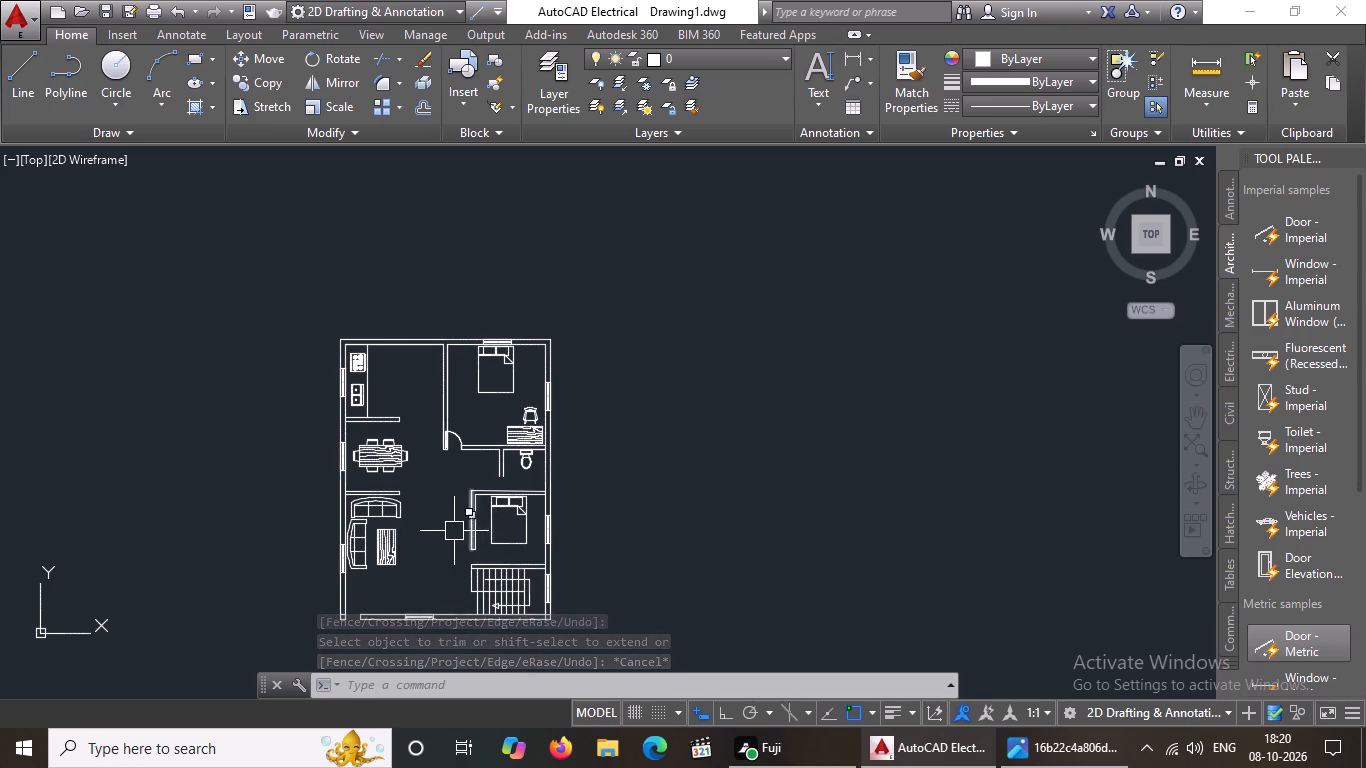
Close the south end of the toilet's west wall with a 6" horizontal line, with Ortho on.
scroll(446, 531, "down", 2)
scroll(399, 604, "up", 2)
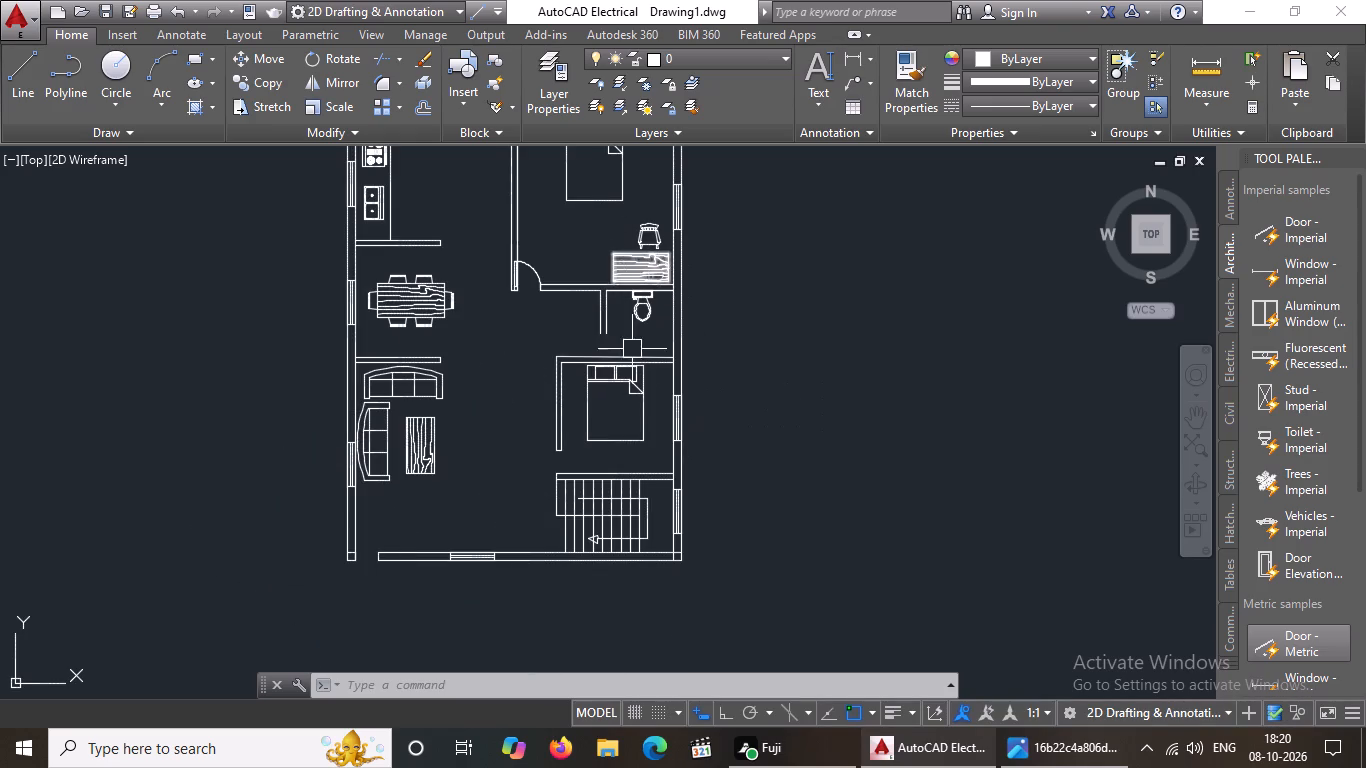
left_click(26, 82)
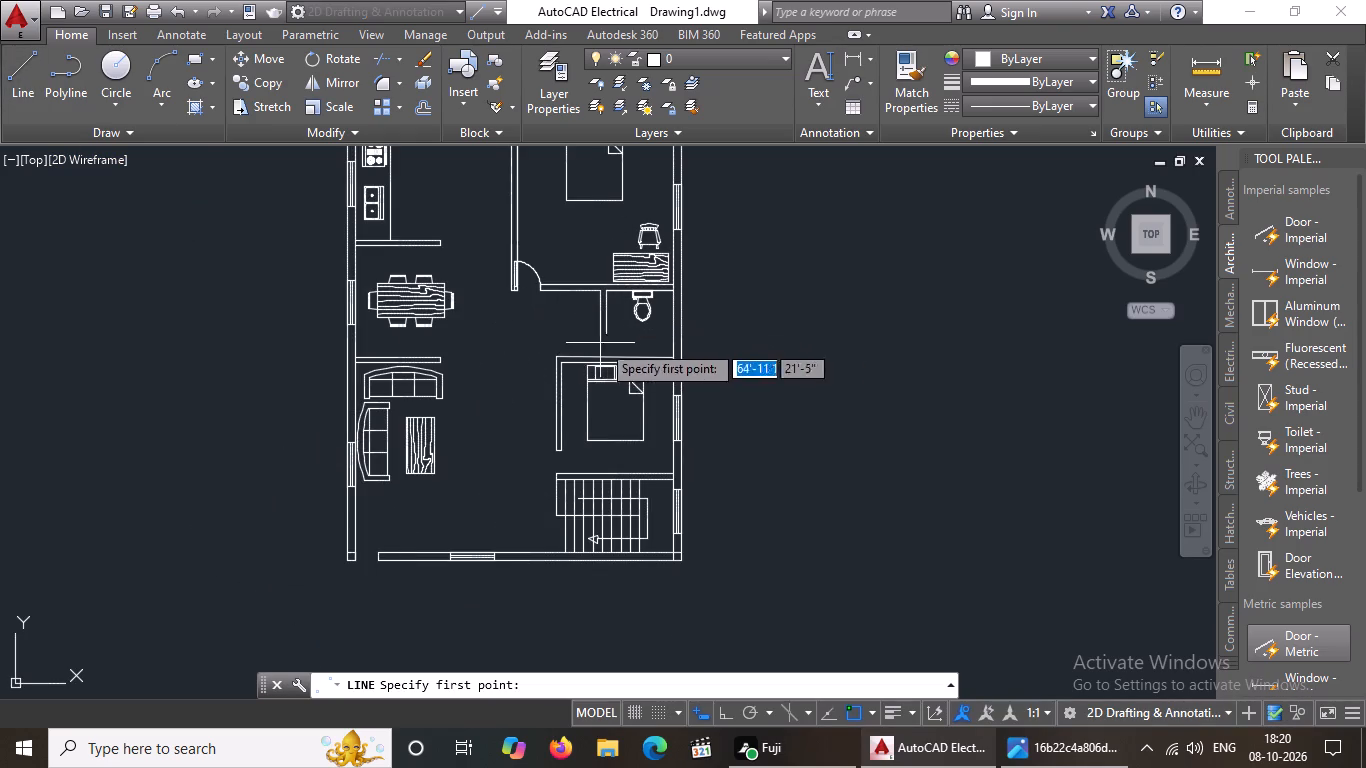
scroll(604, 341, "up", 2)
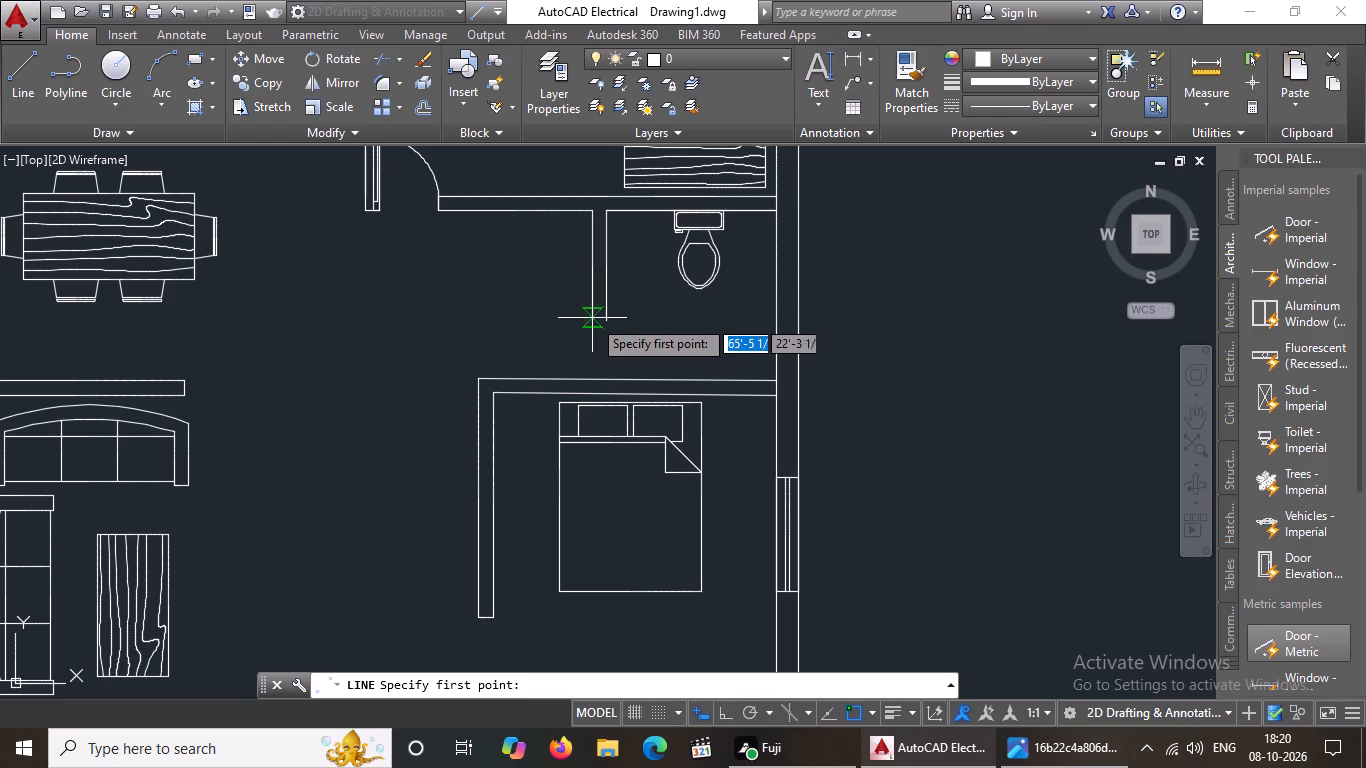
left_click(592, 319)
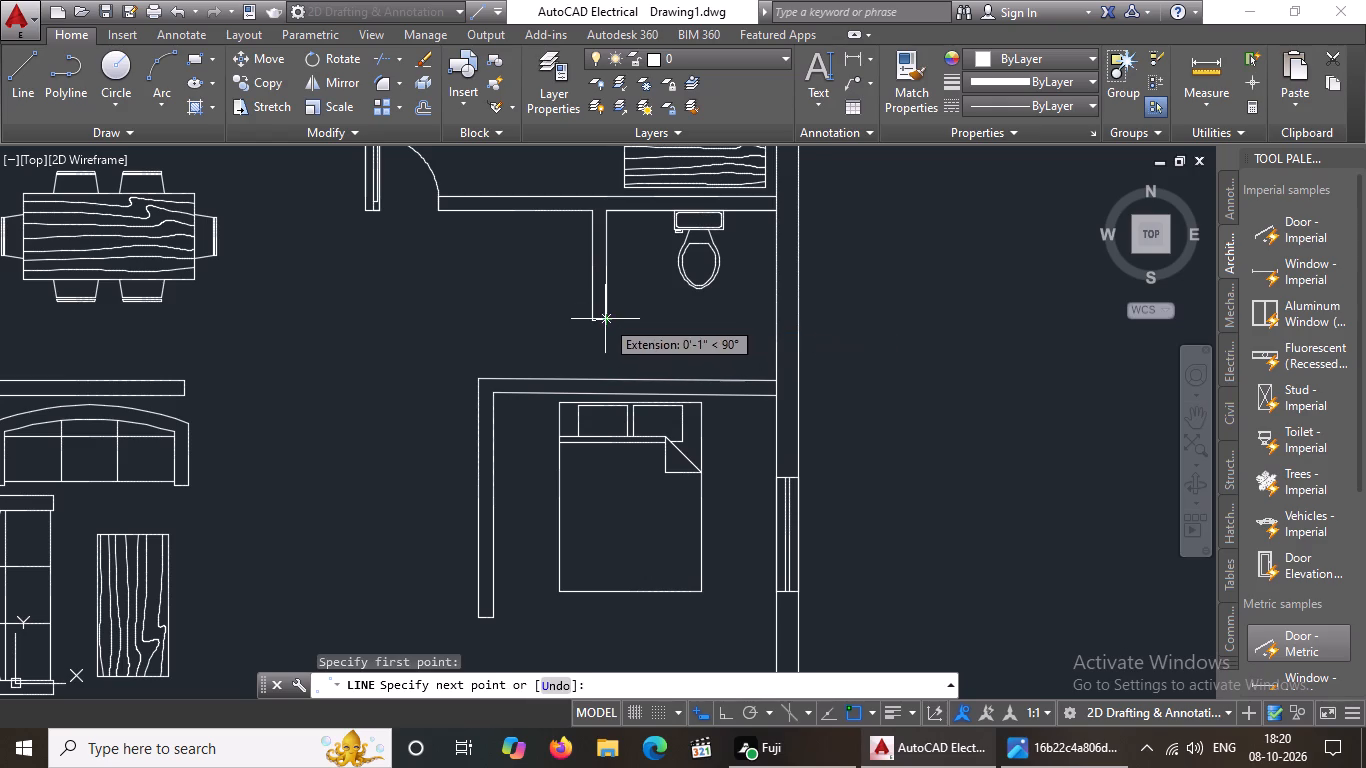
left_click(727, 708)
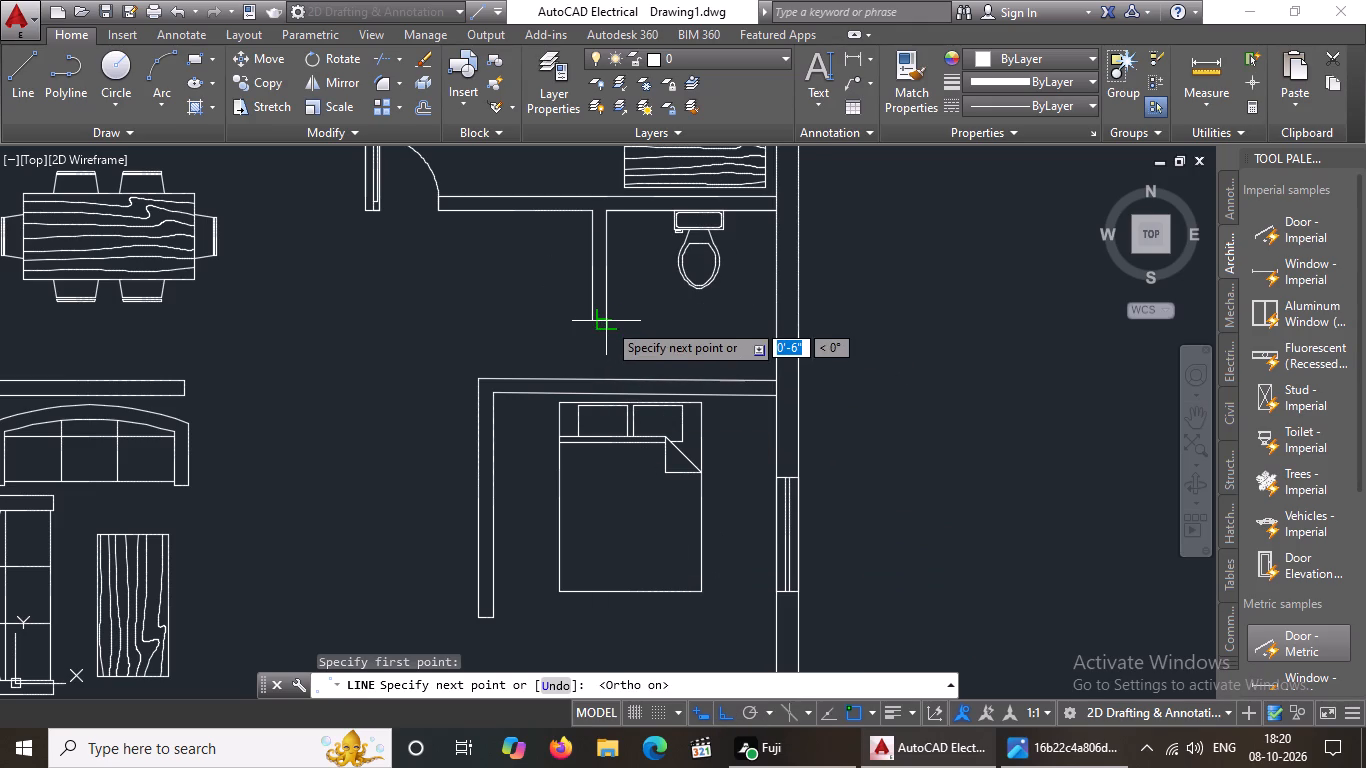
left_click(607, 322)
key("Escape")
Erase the short vertical end line of the south exterior wall on the east side of the opening near the southwest corner.
scroll(624, 367, "down", 2)
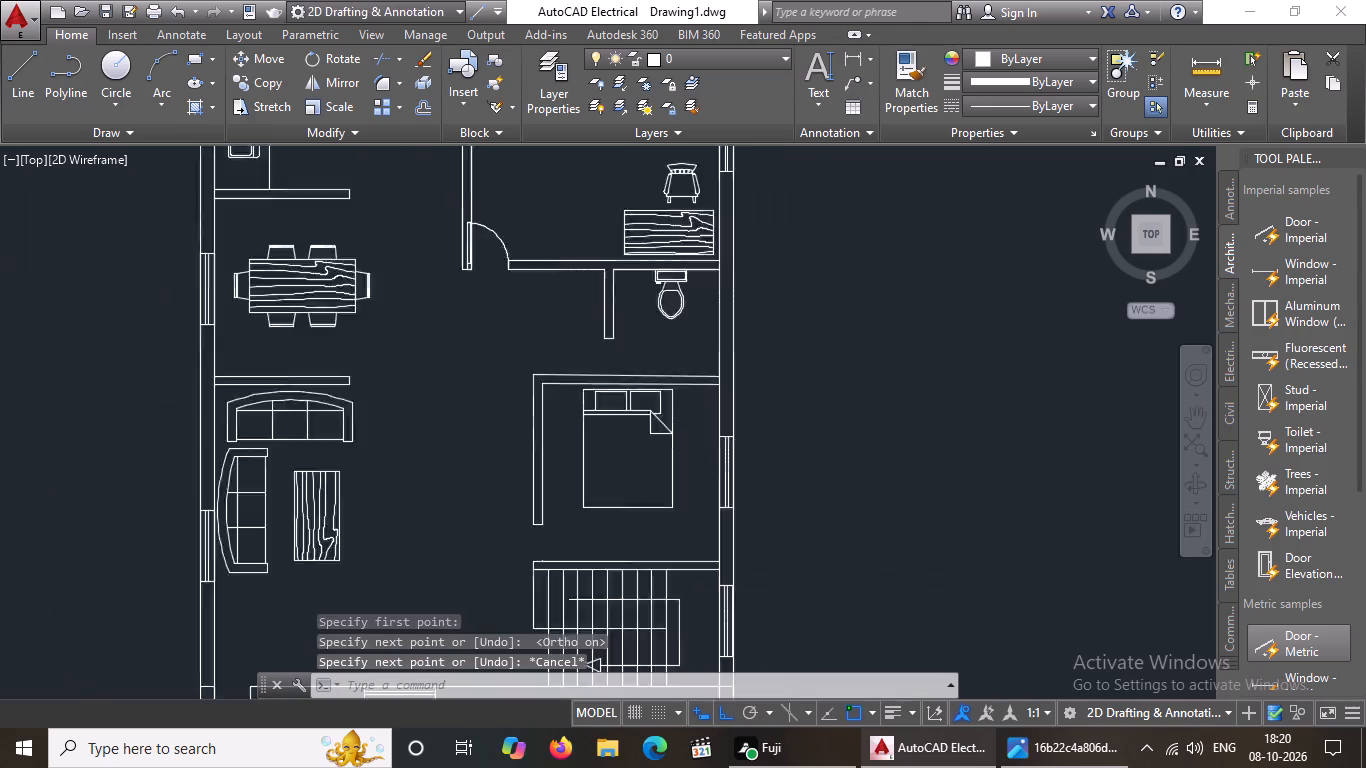
scroll(624, 367, "down", 1)
scroll(485, 205, "up", 2)
scroll(485, 213, "down", 3)
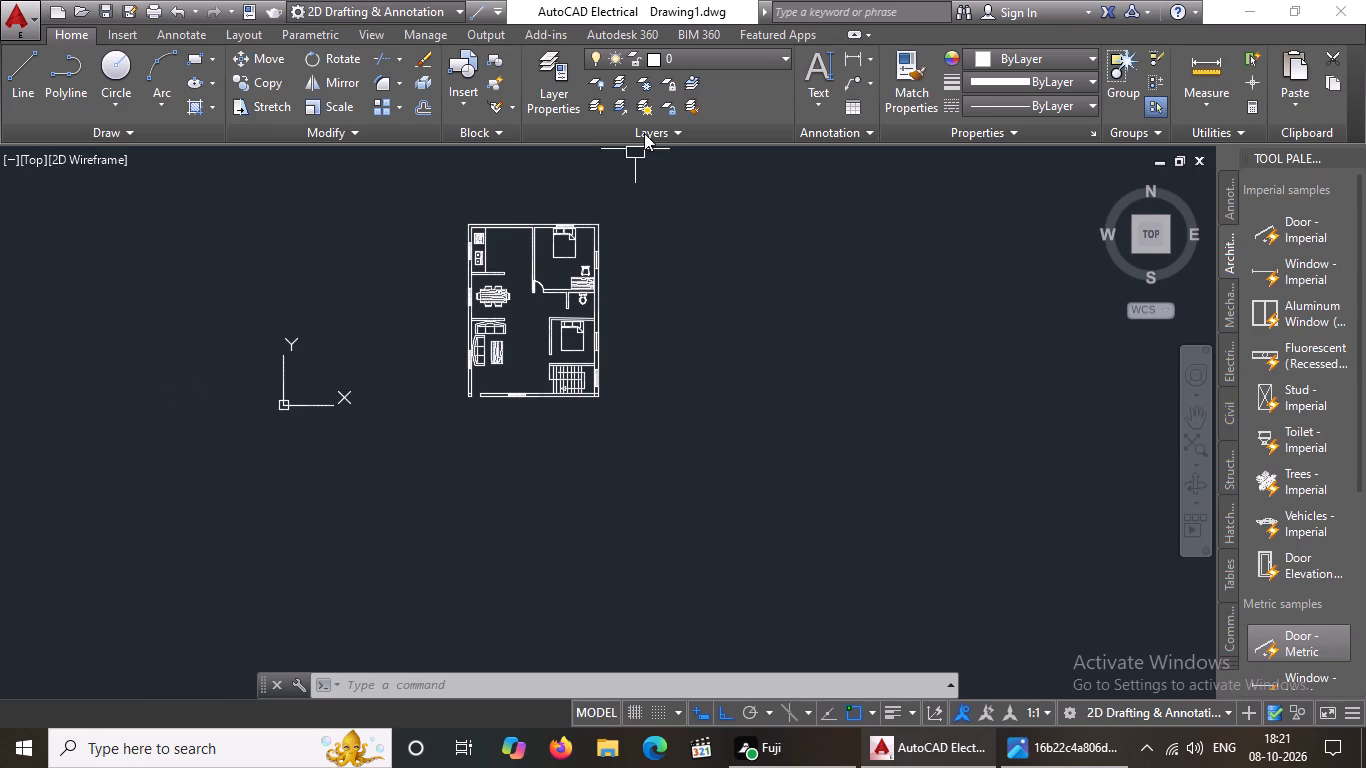
scroll(522, 193, "up", 2)
scroll(518, 224, "down", 2)
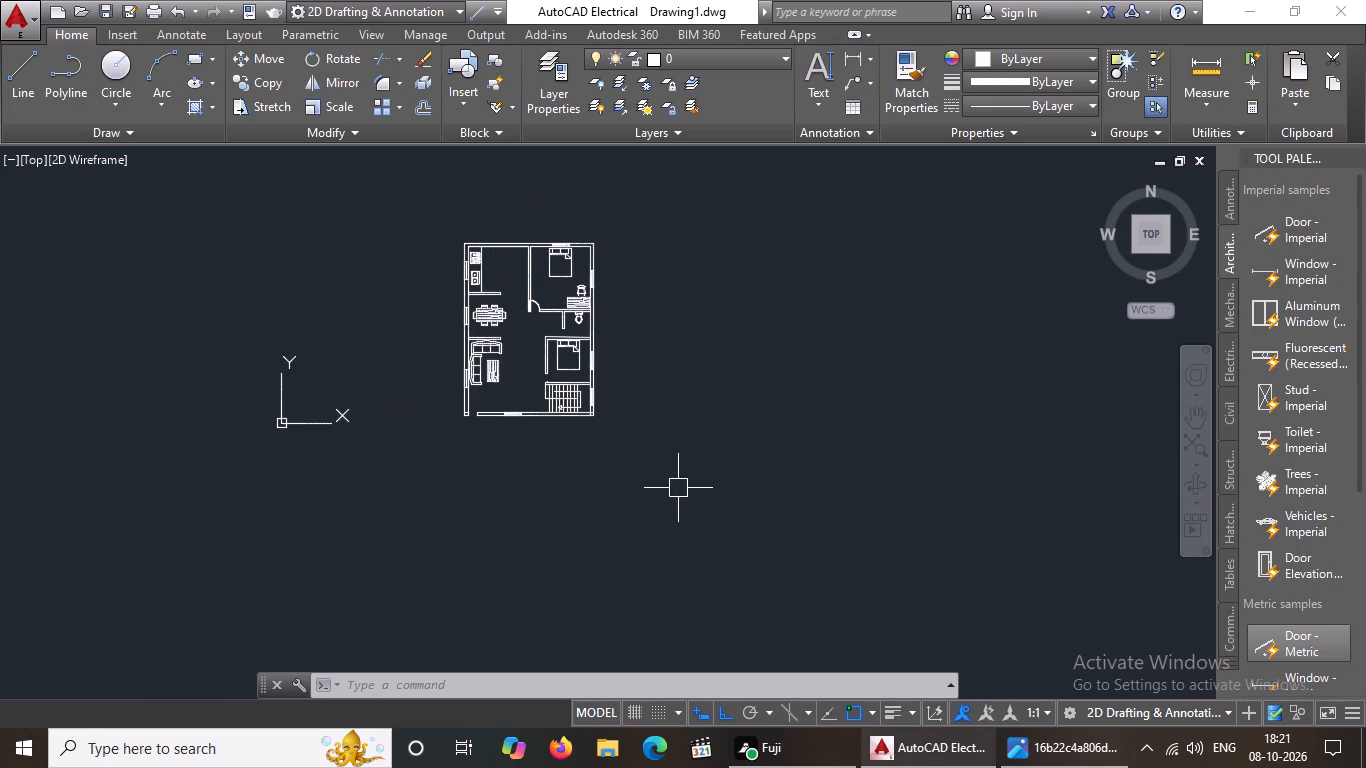
scroll(479, 413, "up", 3)
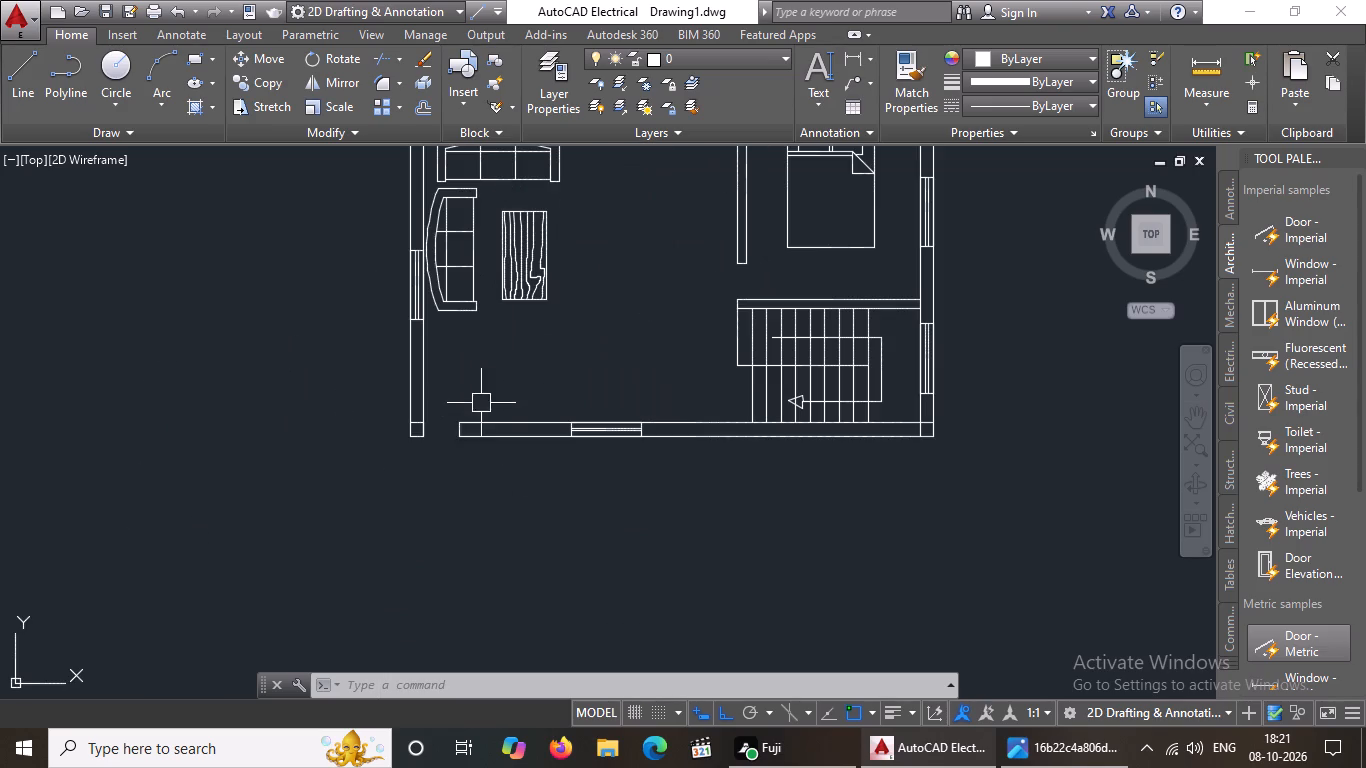
scroll(464, 438, "up", 3)
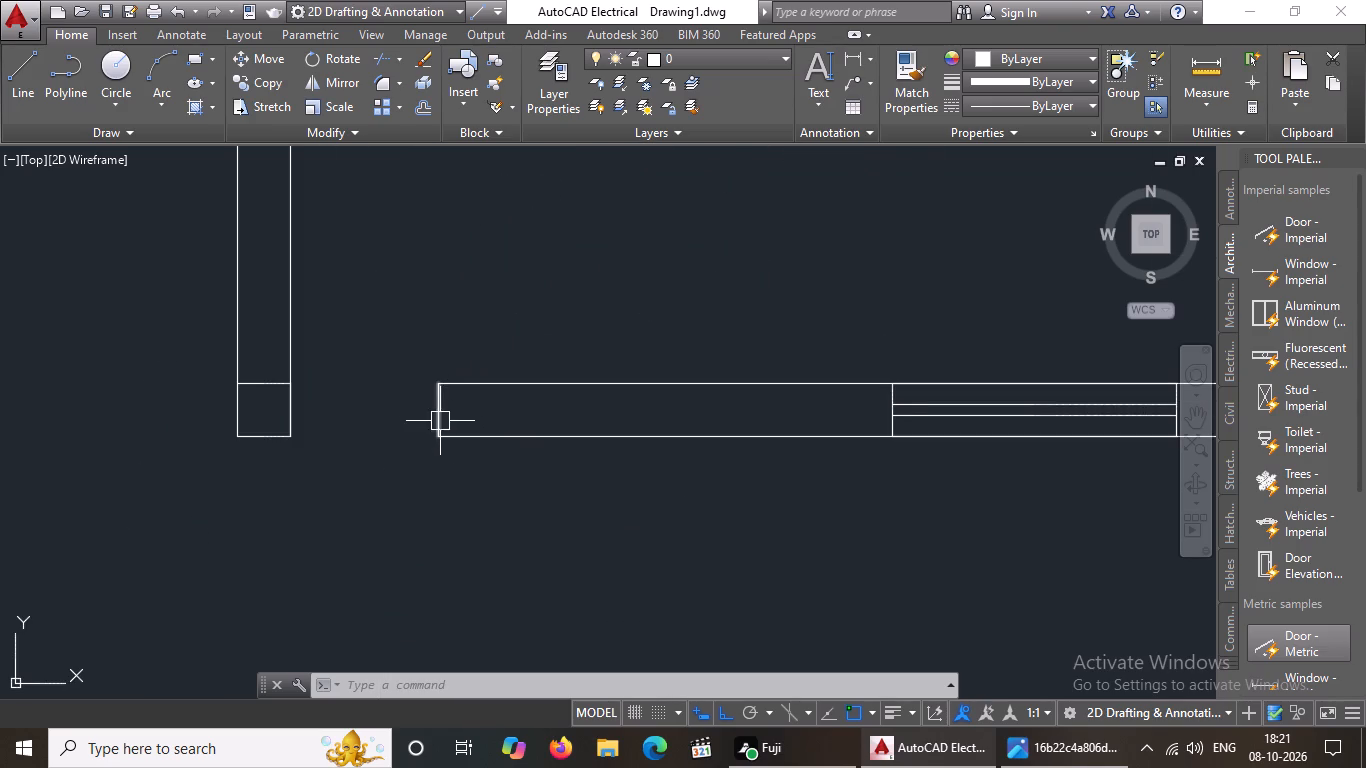
scroll(441, 416, "down", 1)
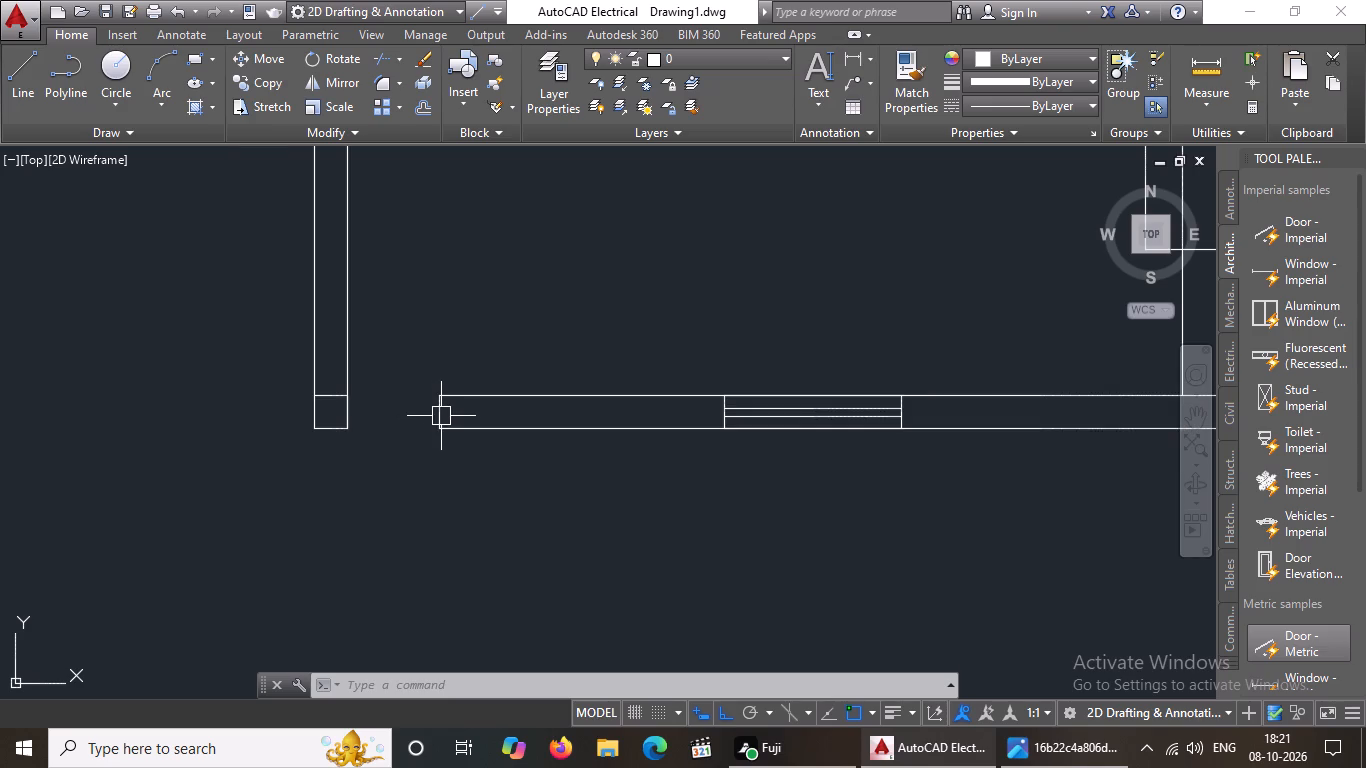
left_click(441, 416)
key("Delete")
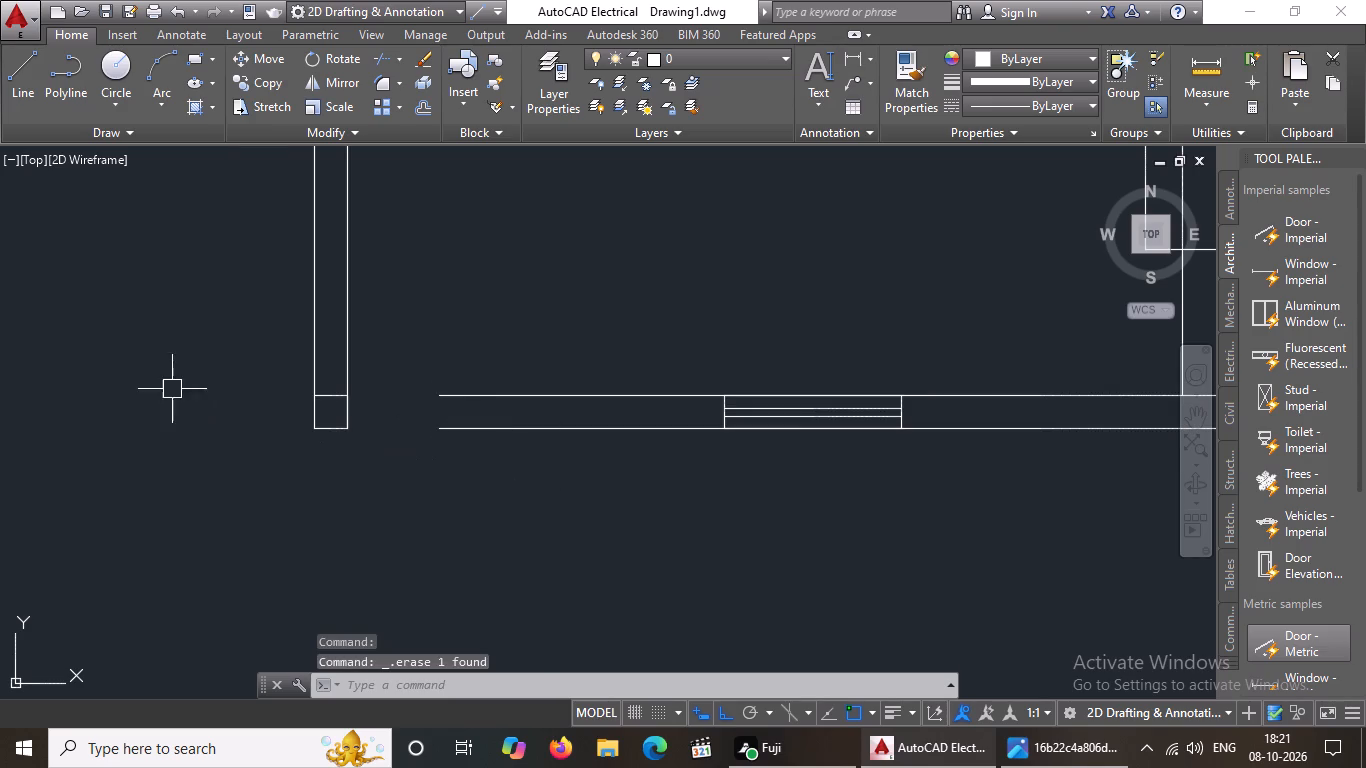
Offset the short vertical end line at the southwest corner 2'1" east to close the south wall's end beside the opening.
left_click(349, 416)
key("Escape")
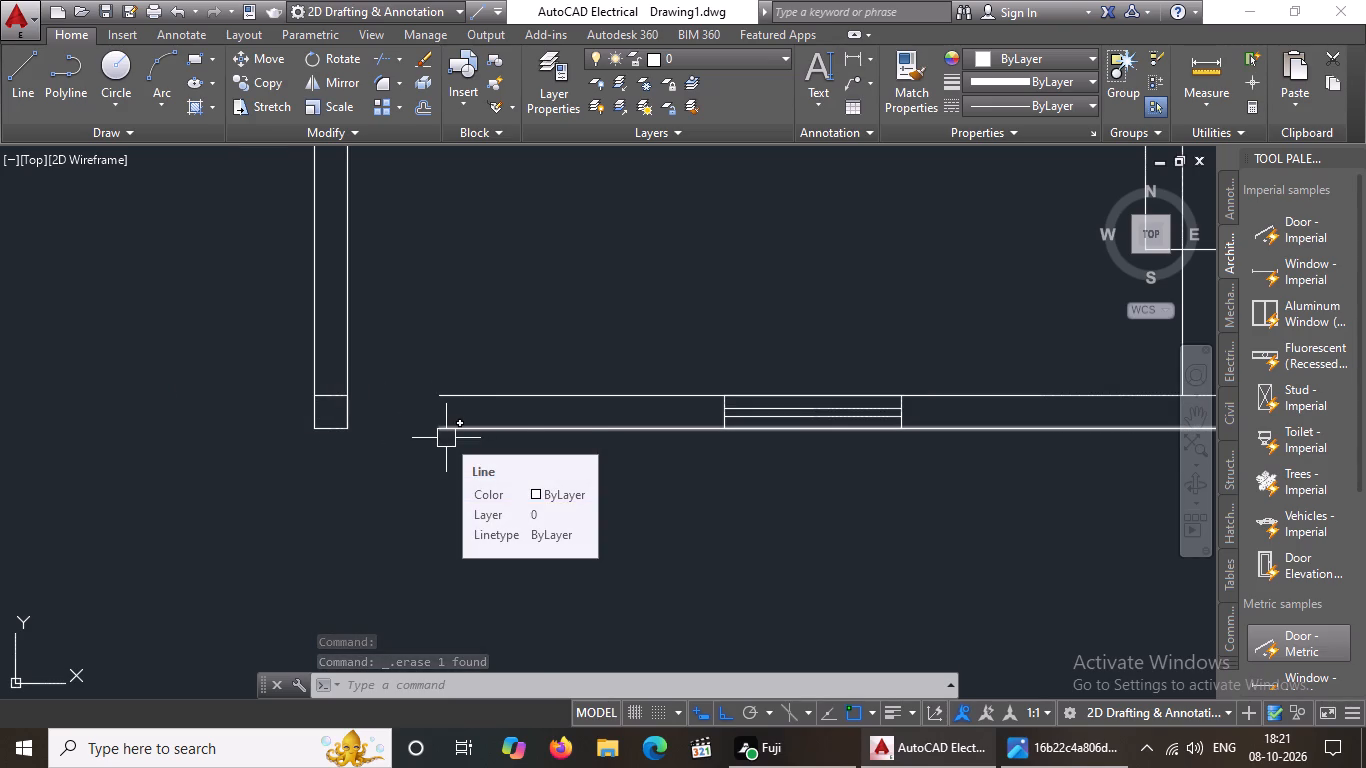
left_click(343, 414)
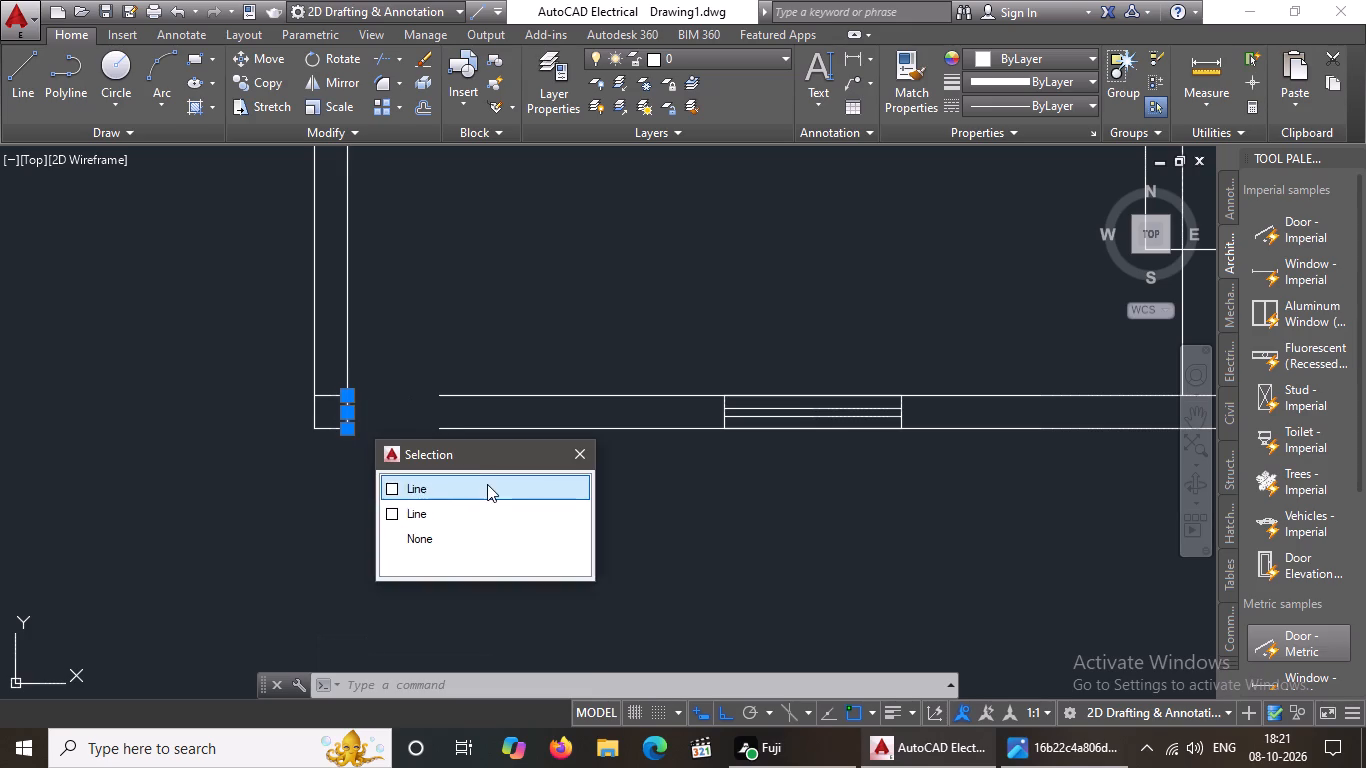
left_click(428, 485)
key("o")
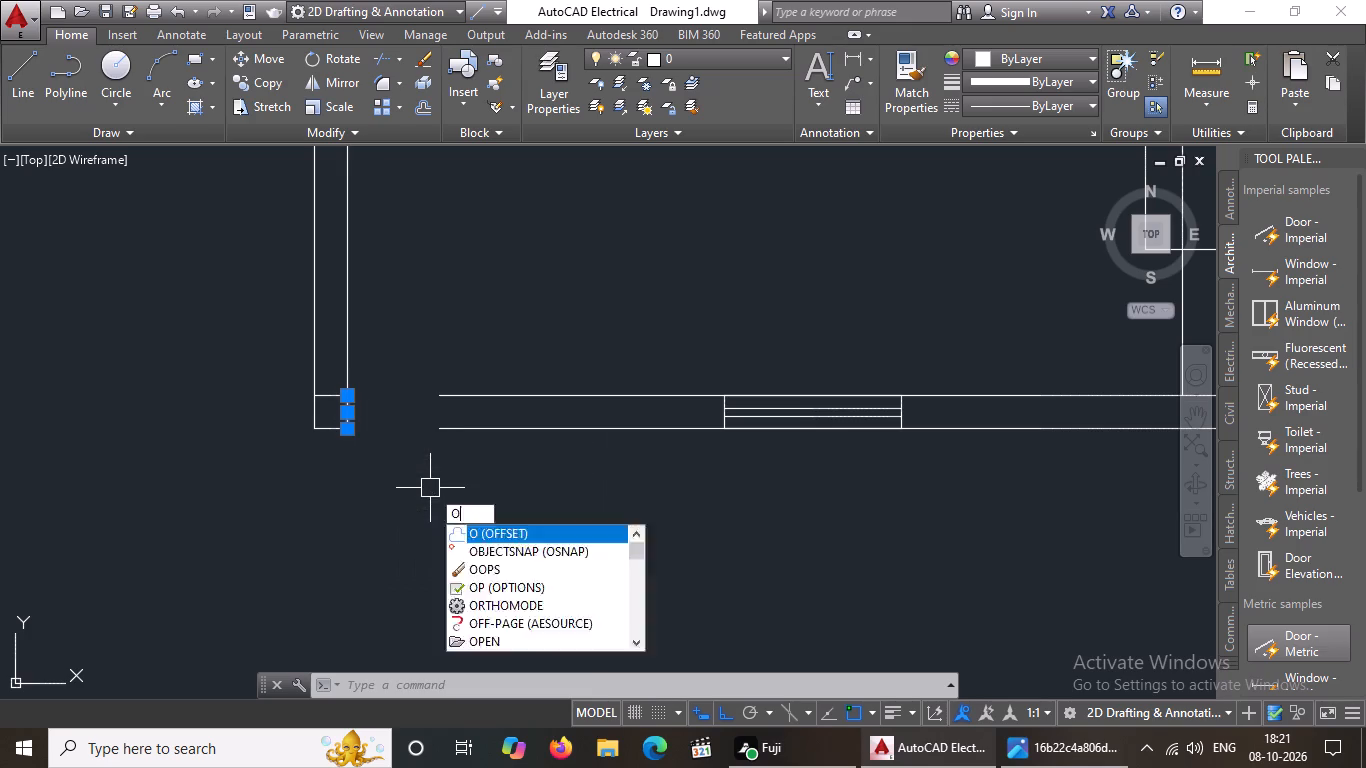
key("Return")
type("2'1")
key("shift+quotedbl")
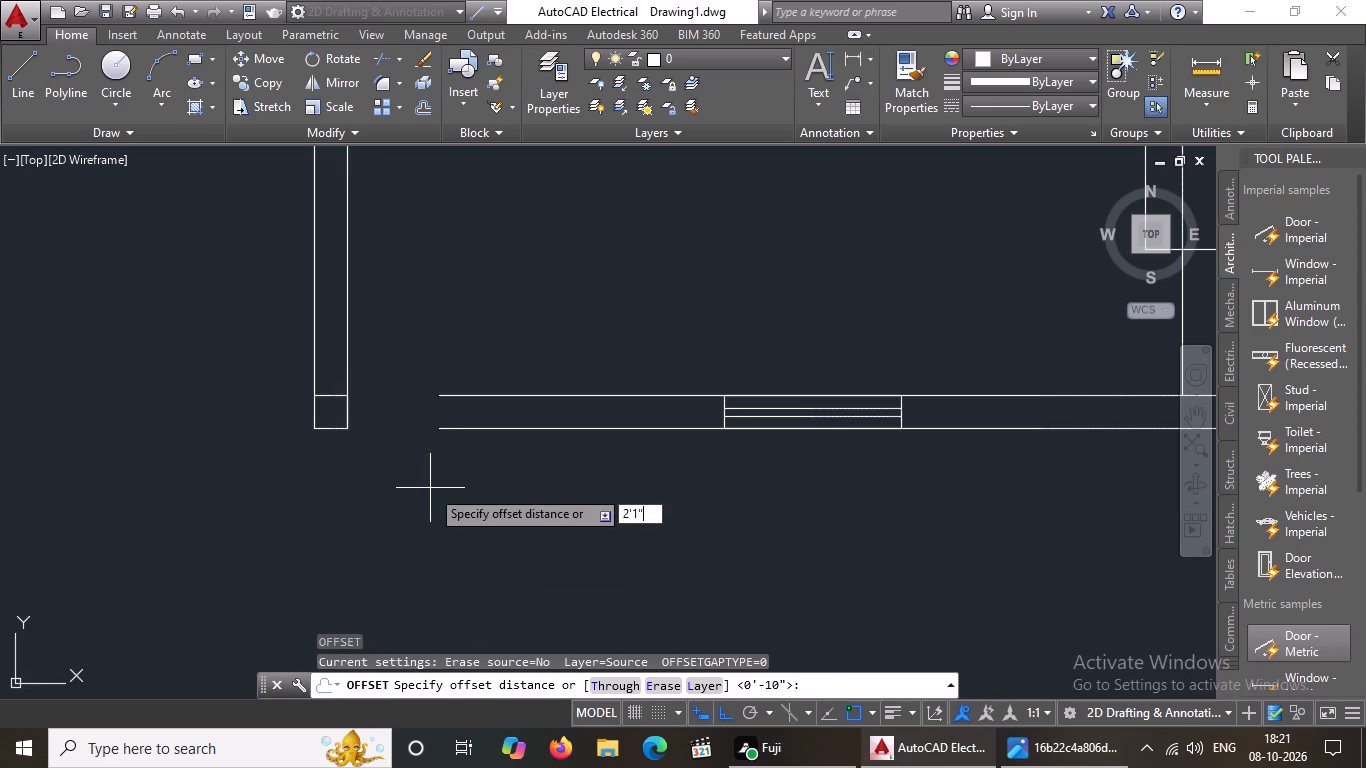
key("Return")
left_click(440, 456)
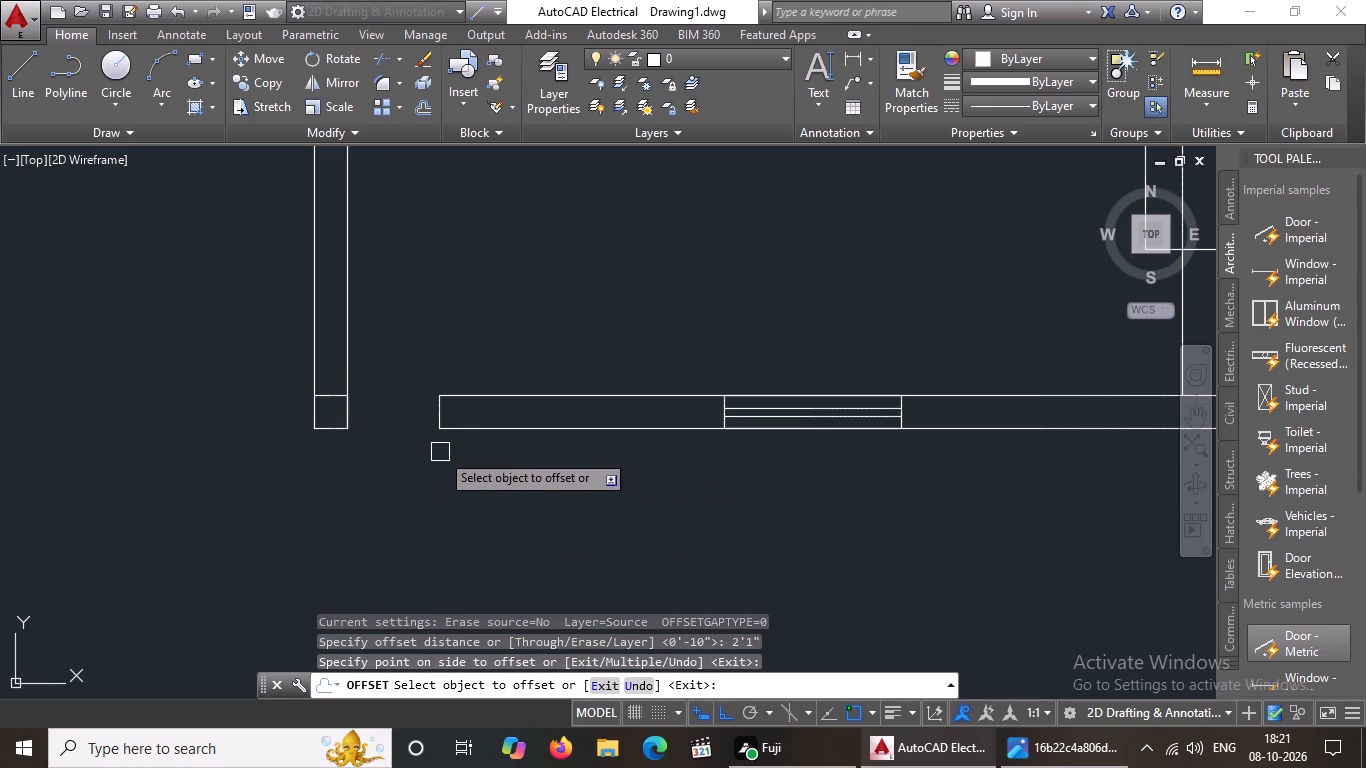
scroll(429, 461, "down", 4)
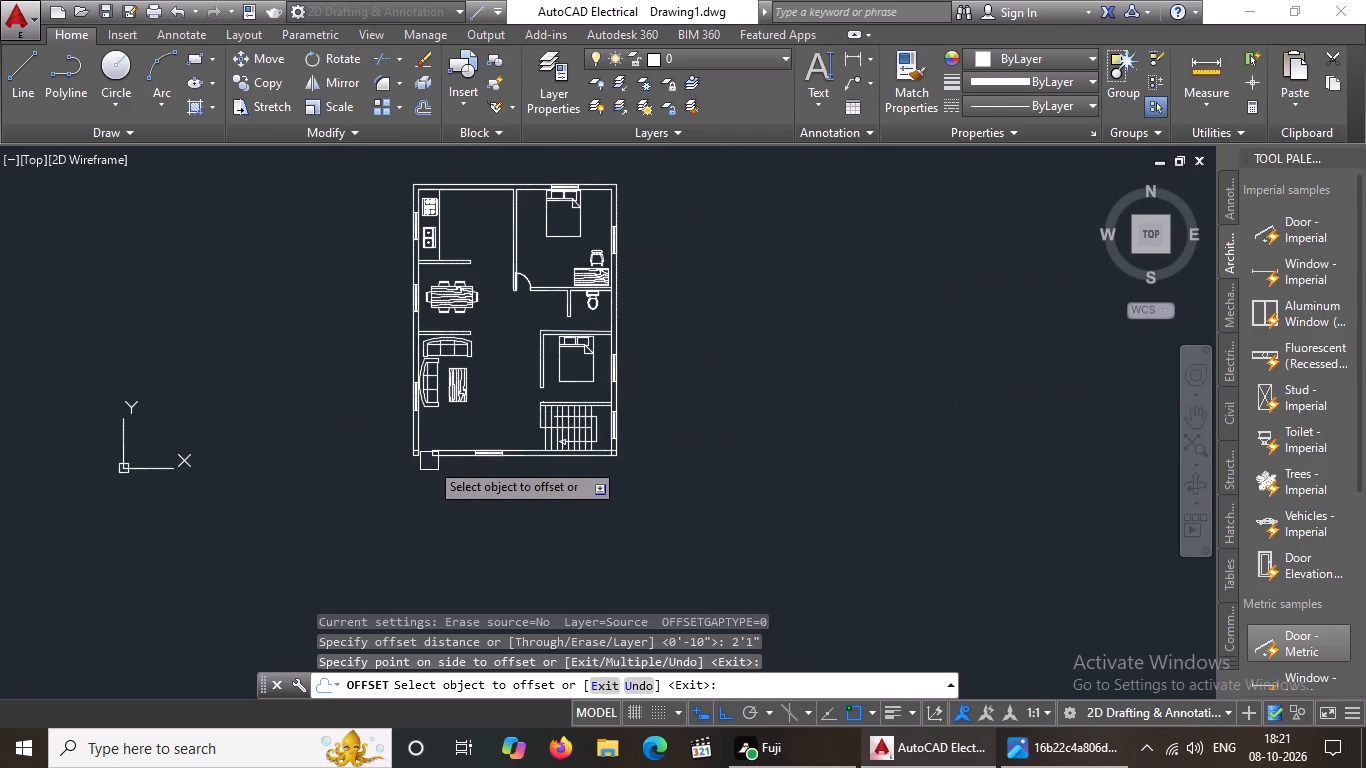
scroll(525, 289, "up", 1)
key("Escape")
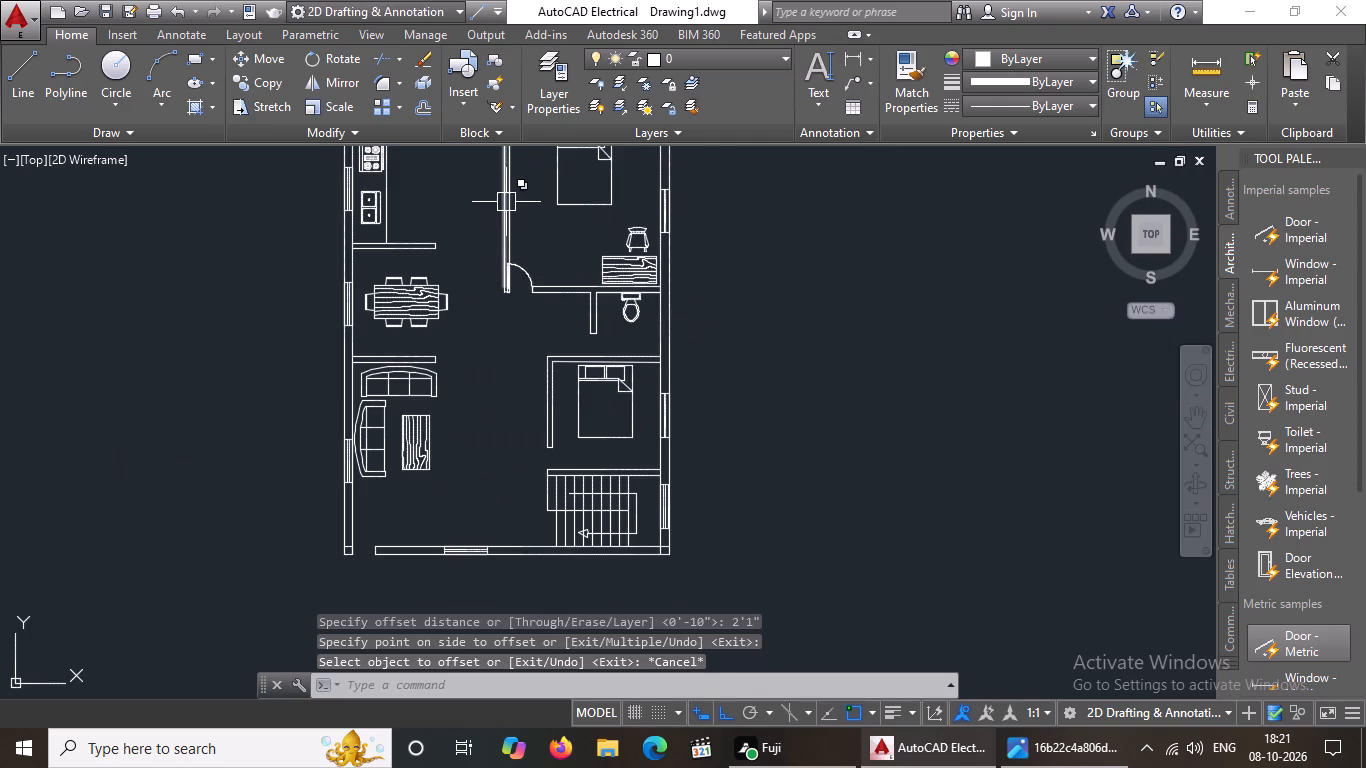
Copy the north bedroom door with its jamb lines to the entrance opening near the southwest corner, with Ortho off.
left_click_drag(484, 236, 496, 253)
left_click(569, 330)
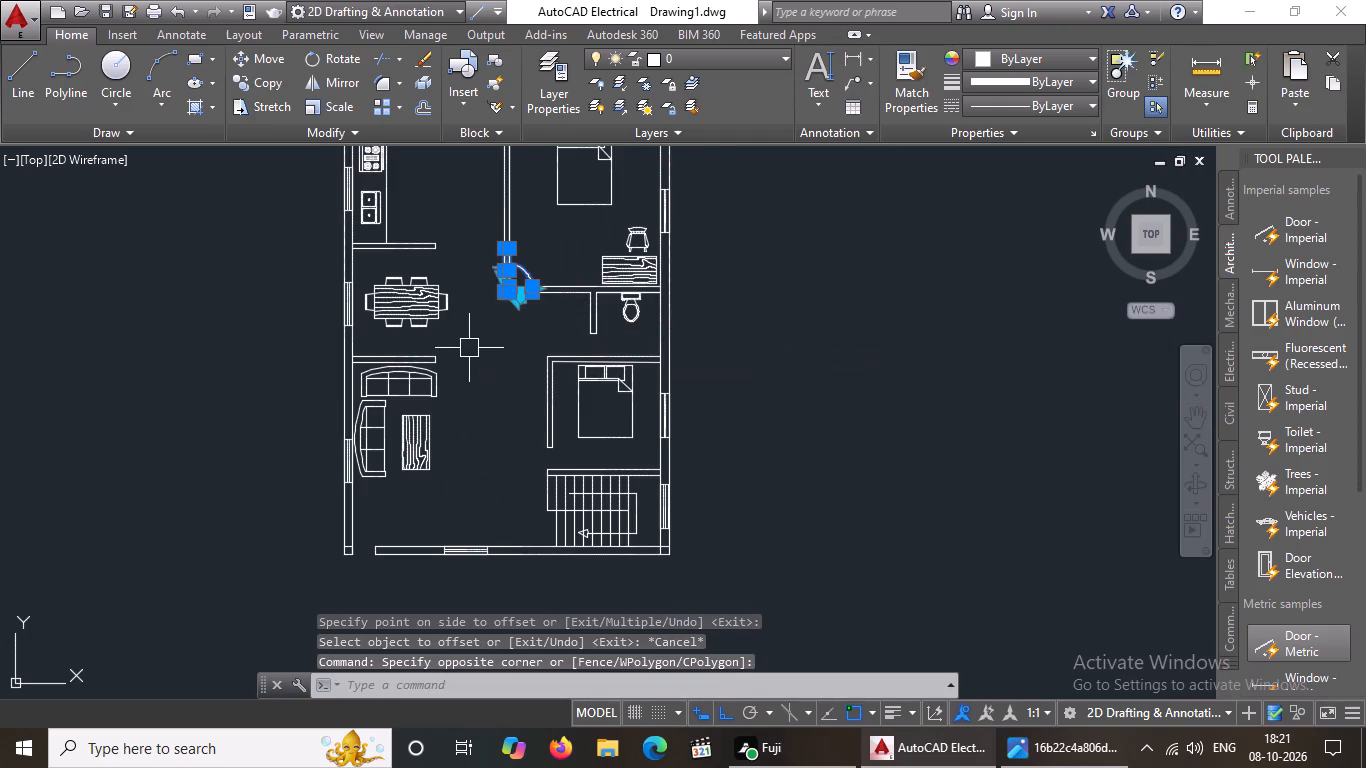
key("Escape")
scroll(528, 261, "up", 4)
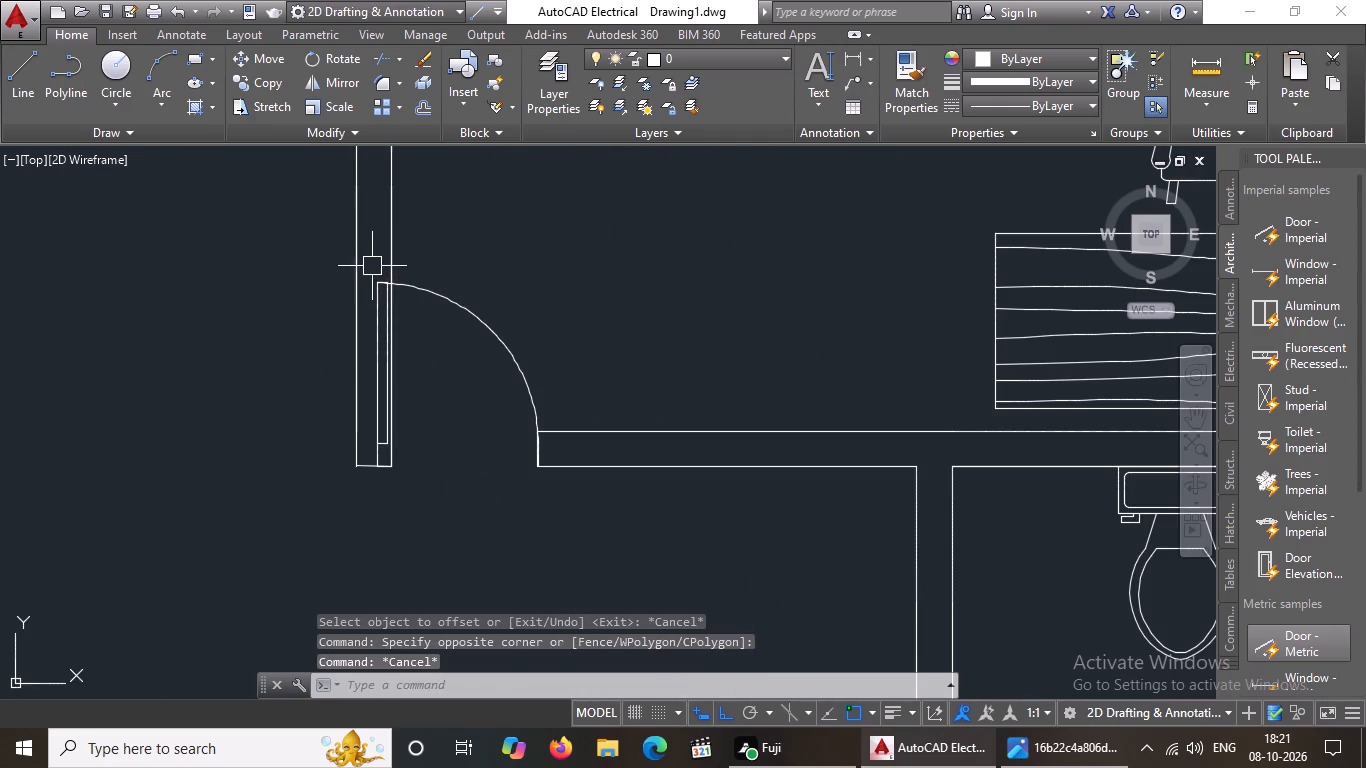
left_click(369, 272)
left_click(552, 529)
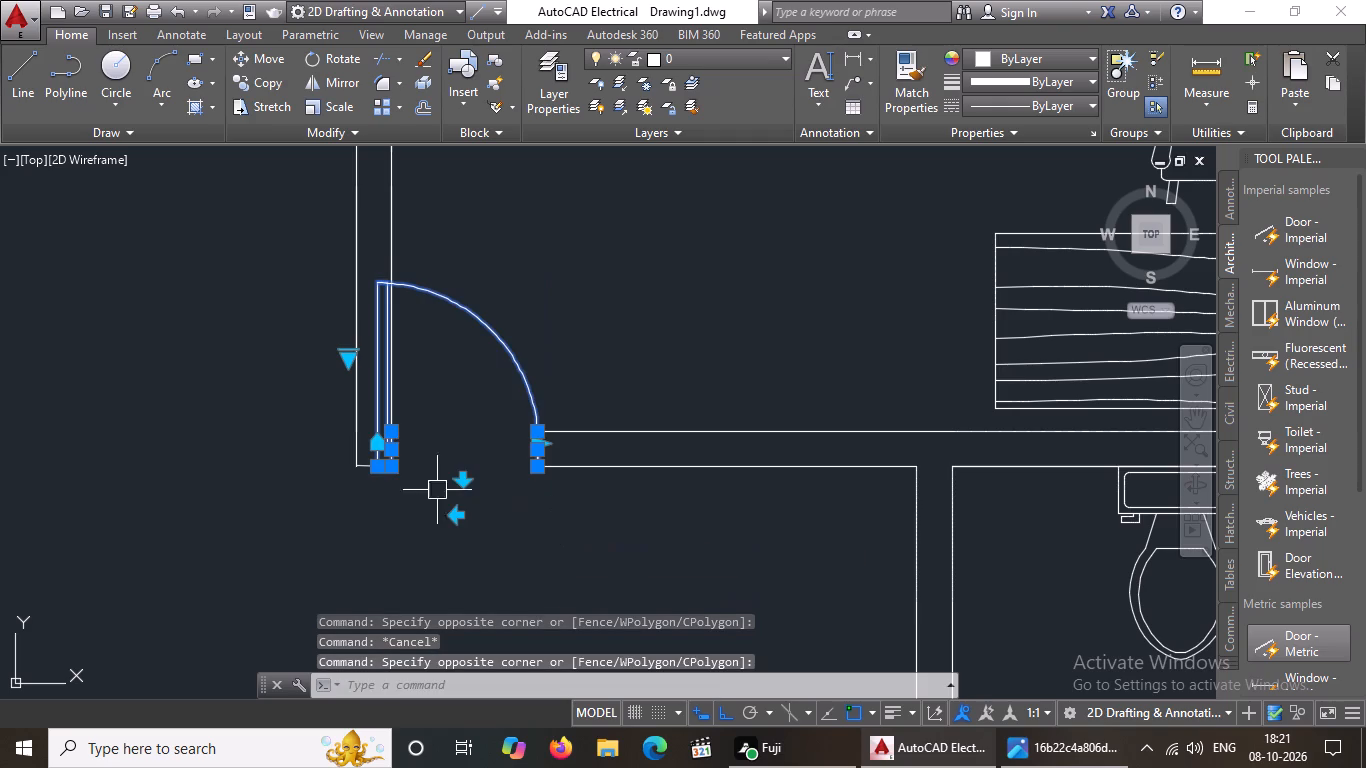
left_click(264, 79)
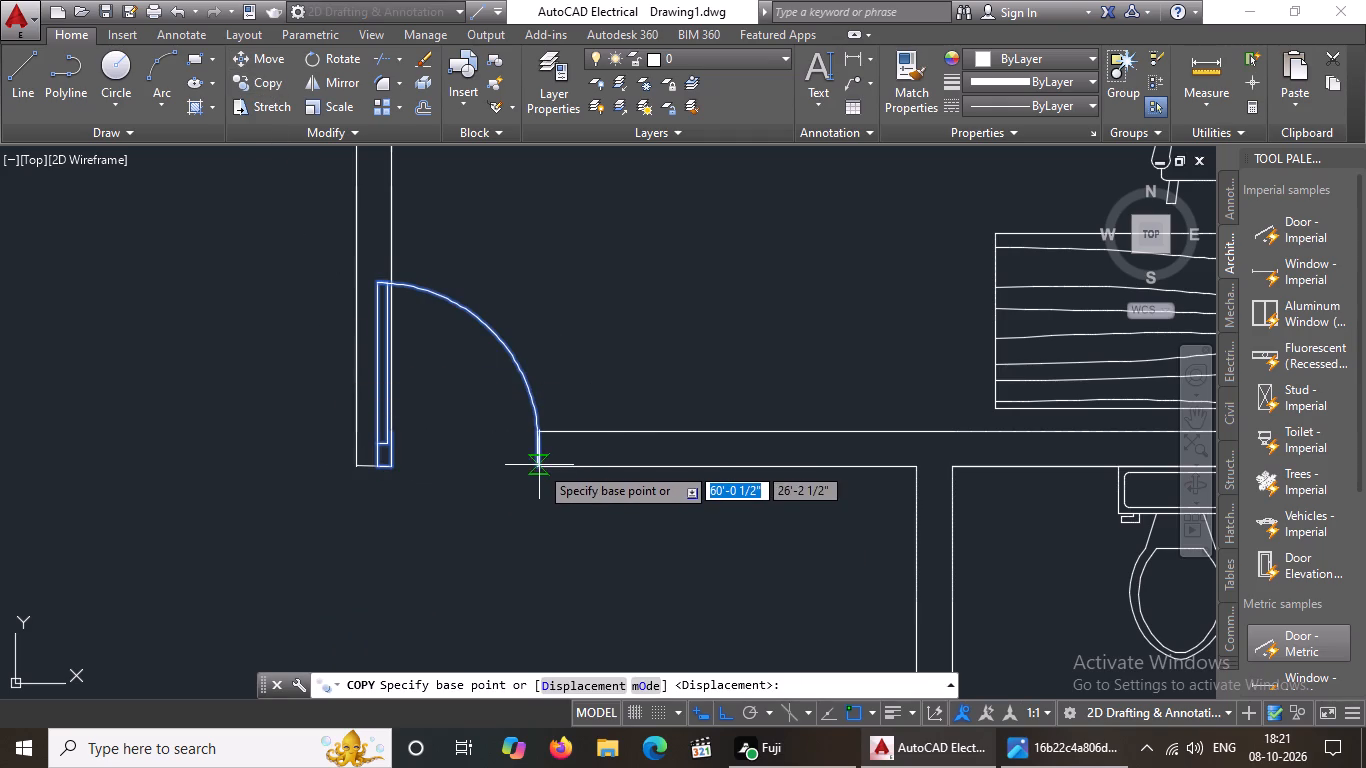
scroll(536, 465, "up", 2)
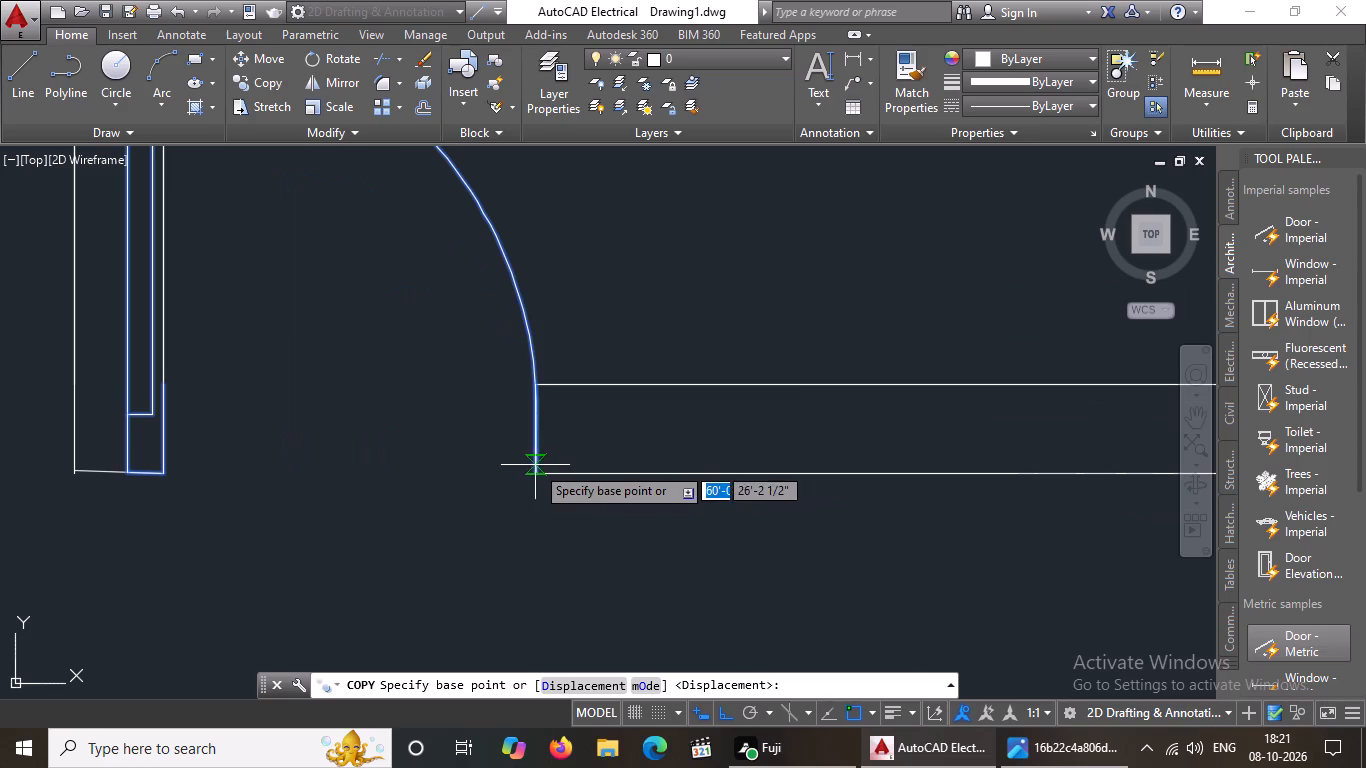
left_click(535, 474)
scroll(489, 503, "down", 4)
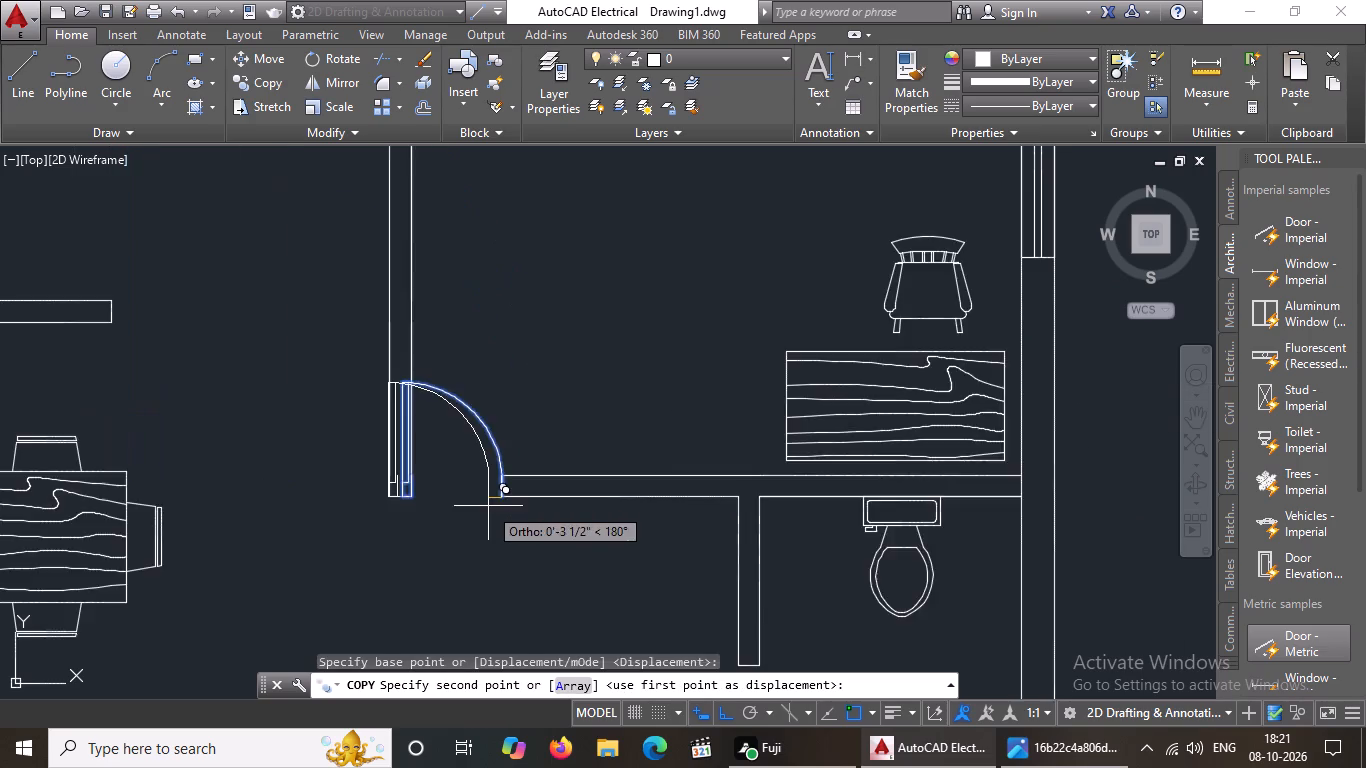
scroll(488, 505, "down", 5)
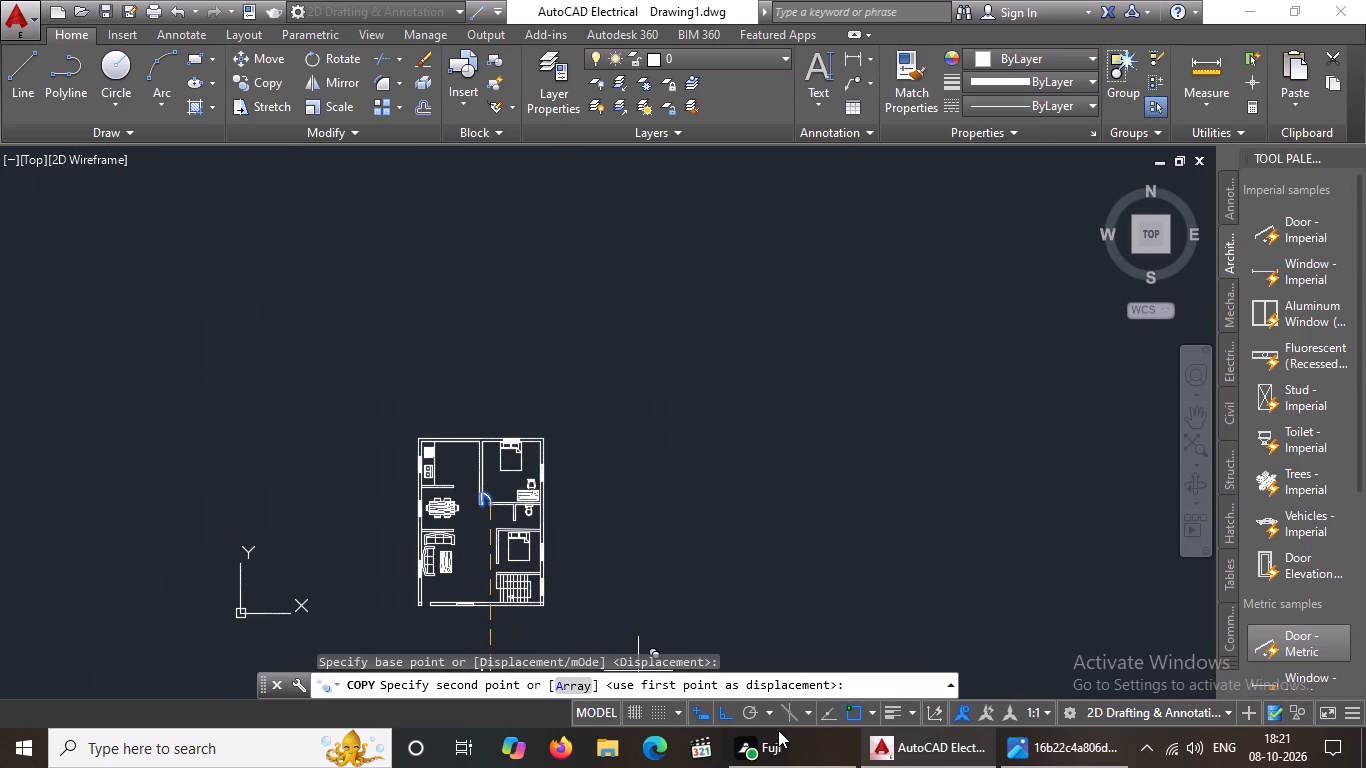
left_click(723, 710)
scroll(444, 626, "up", 4)
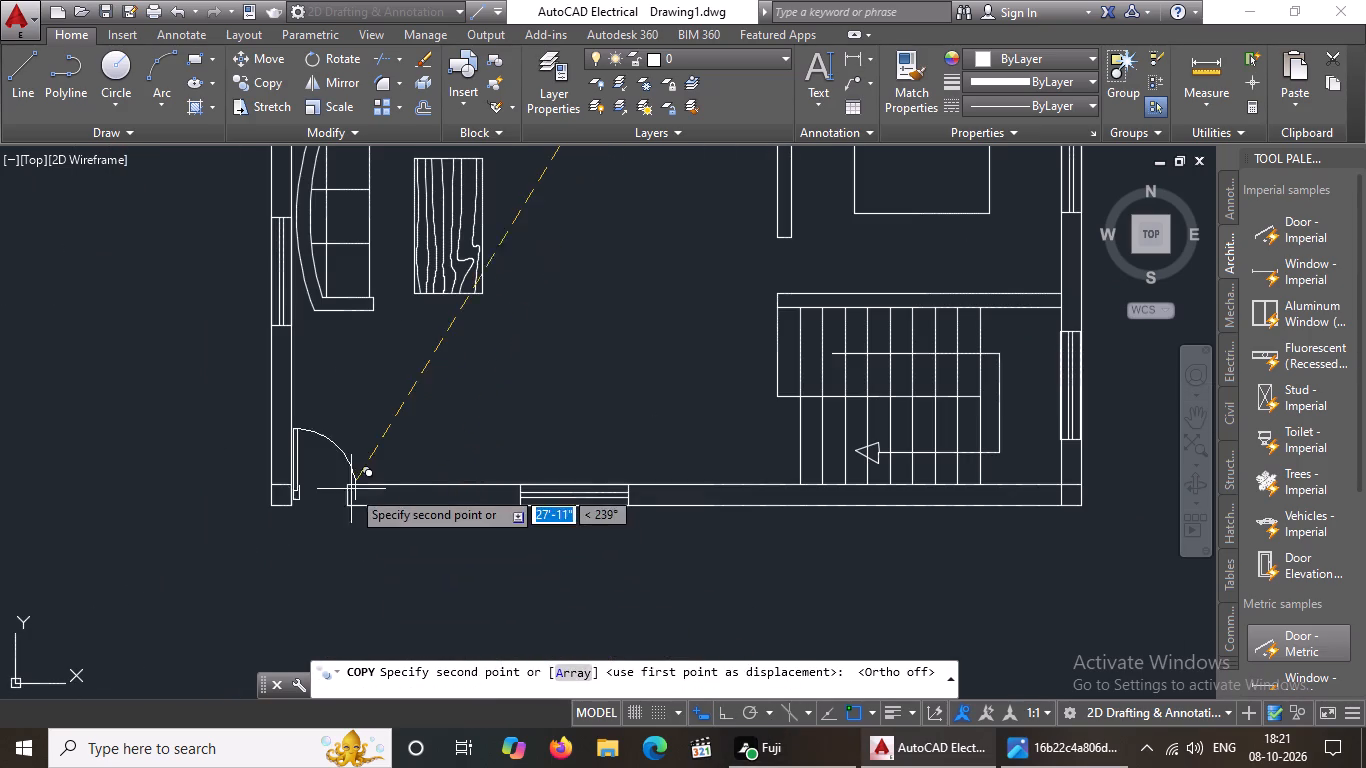
scroll(343, 490, "up", 3)
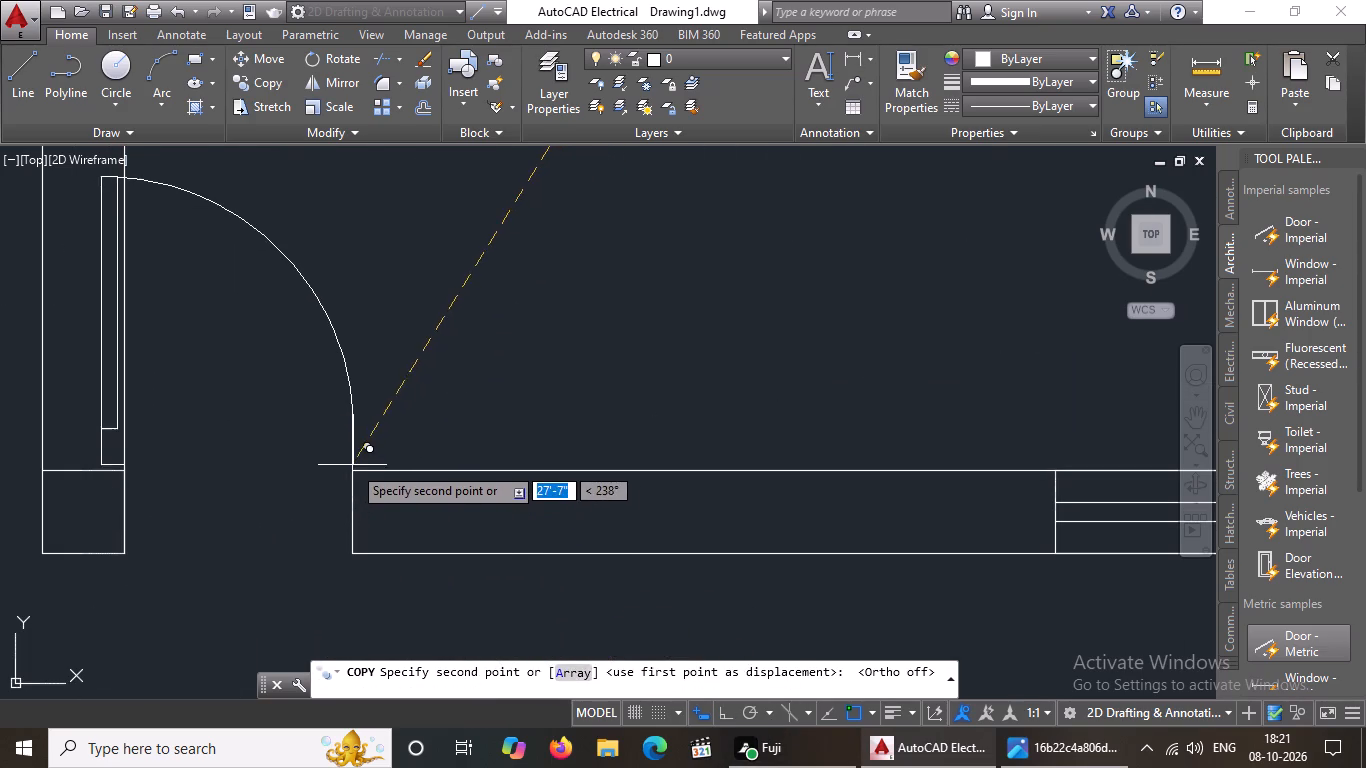
left_click(352, 472)
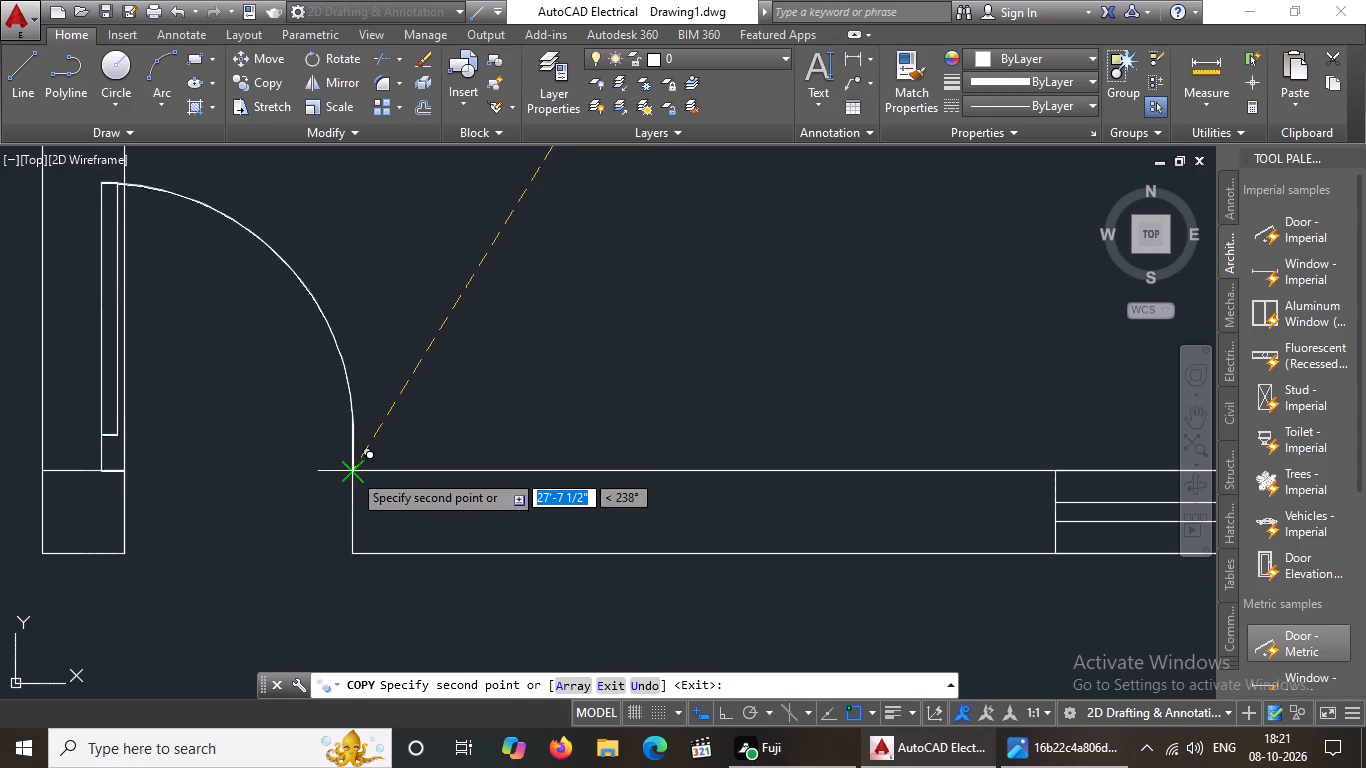
Place another copy of the door in the open hall area southwest of the north bedroom door.
scroll(556, 413, "down", 5)
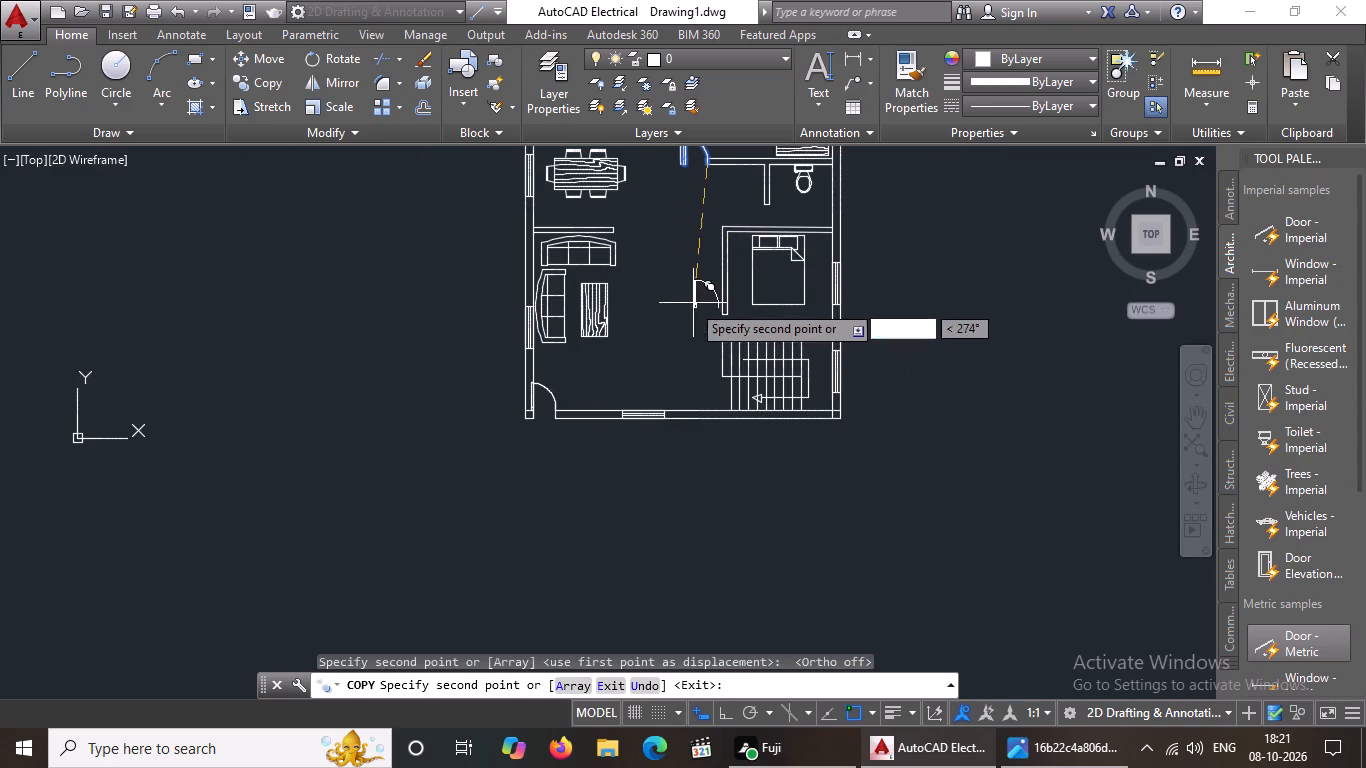
scroll(745, 278, "down", 2)
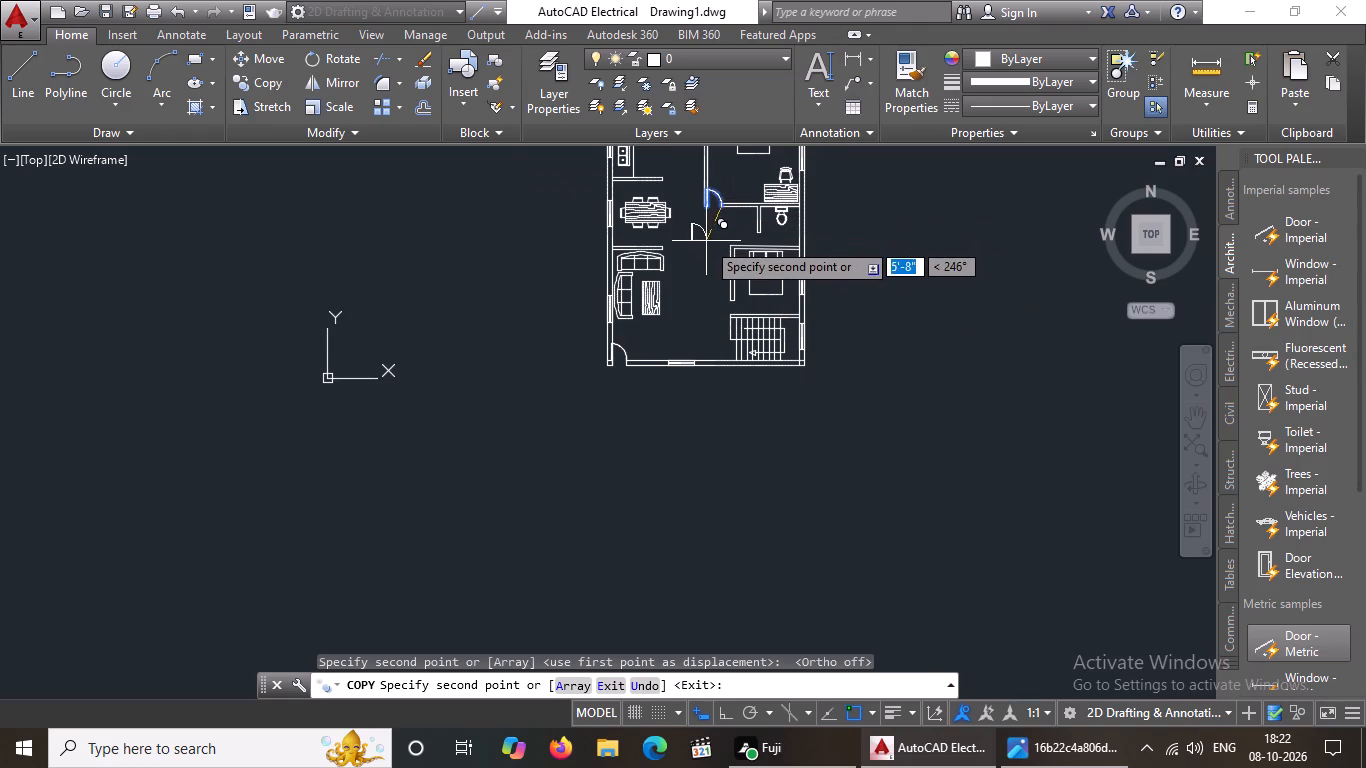
left_click(706, 241)
key("Escape")
Rotate the door copy in the hall to 270° with Ortho on.
left_click(681, 214)
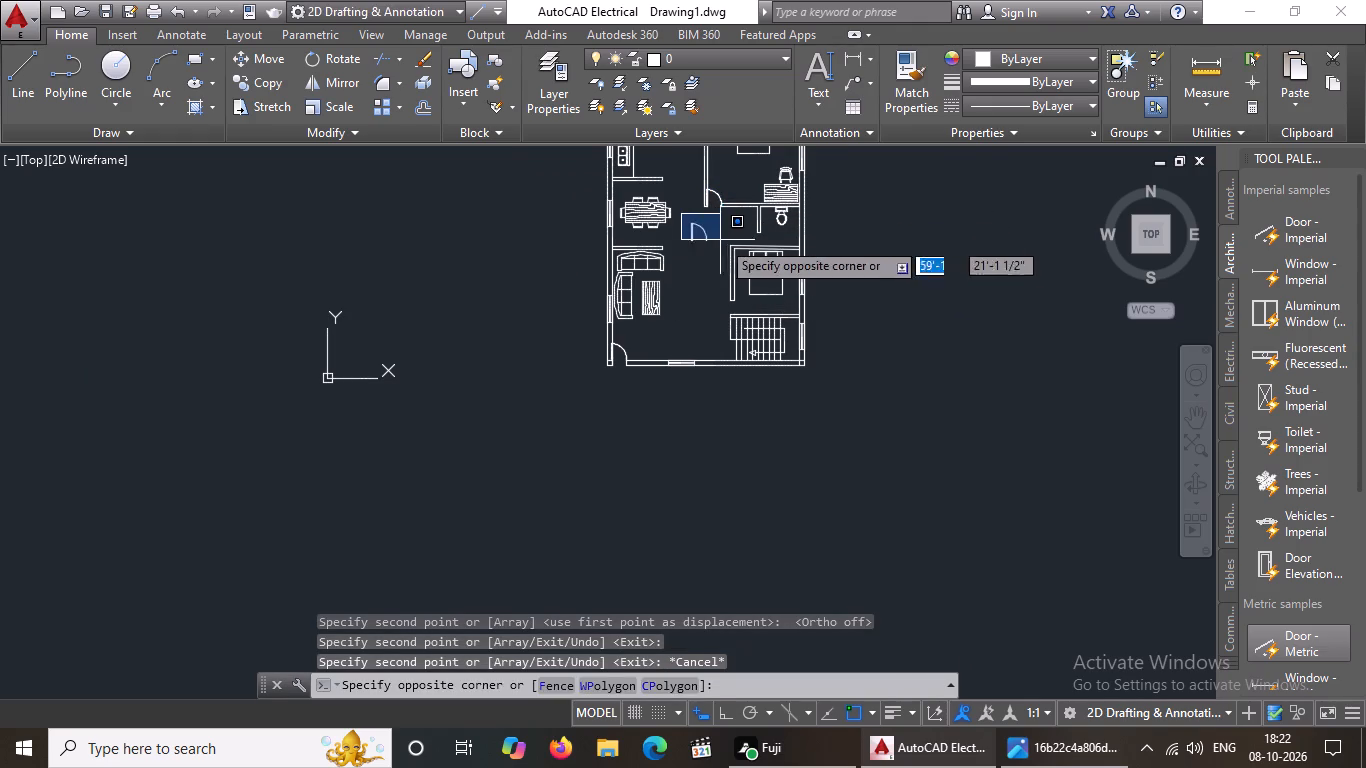
left_click(723, 243)
left_click(362, 60)
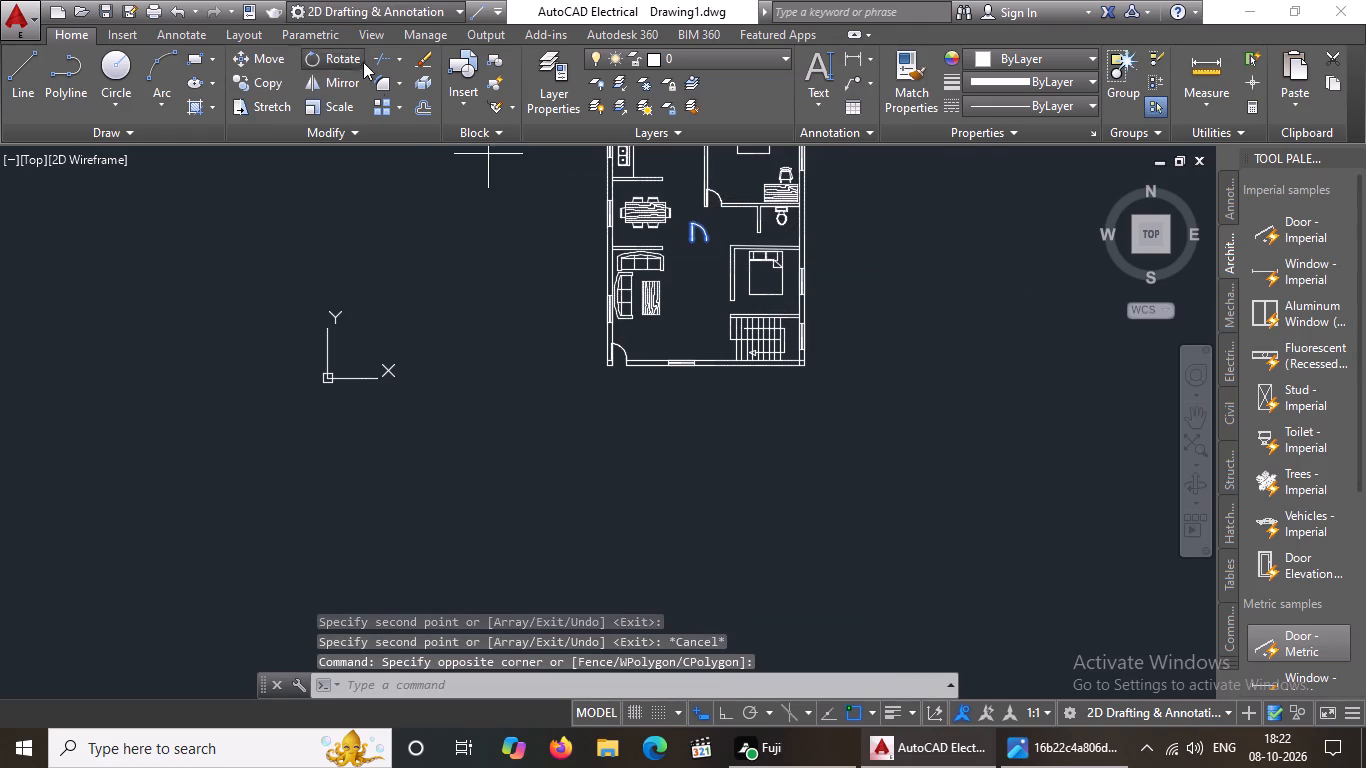
left_click(719, 713)
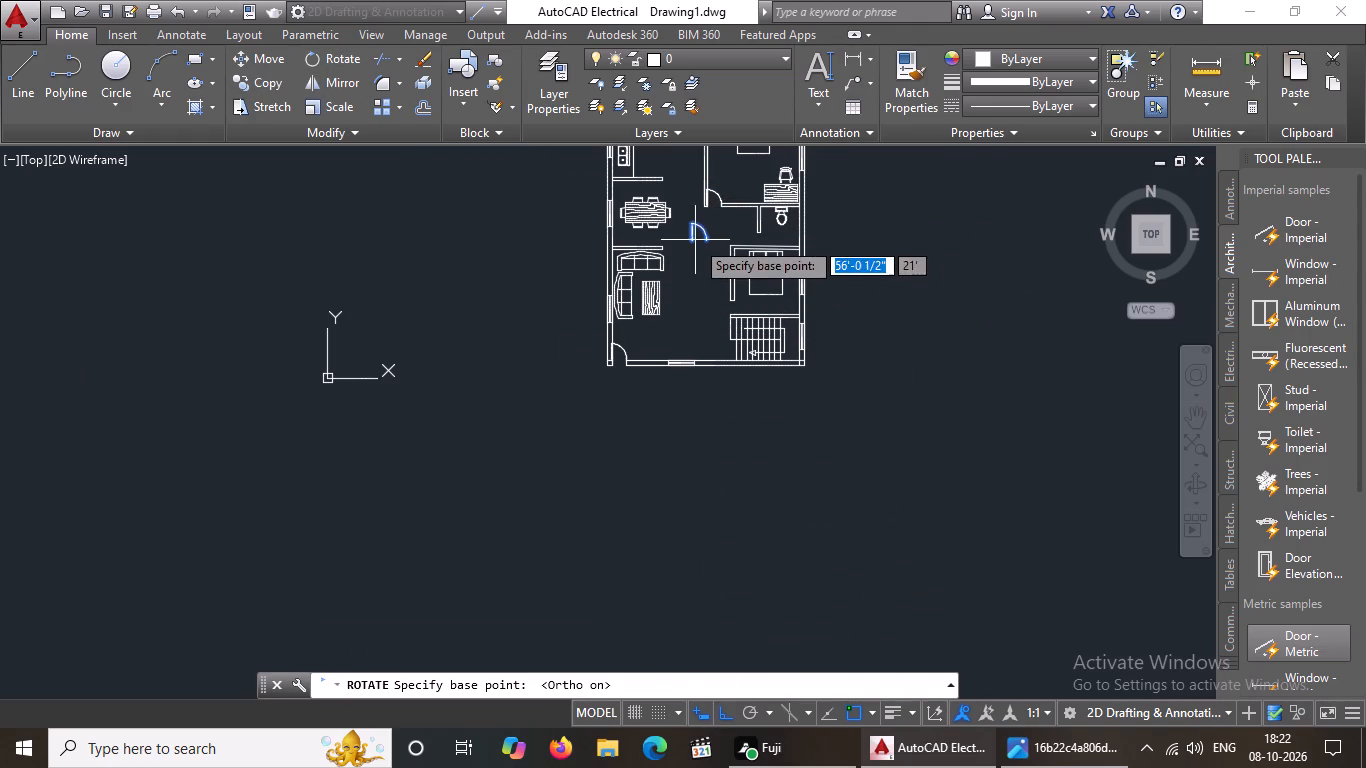
left_click(695, 239)
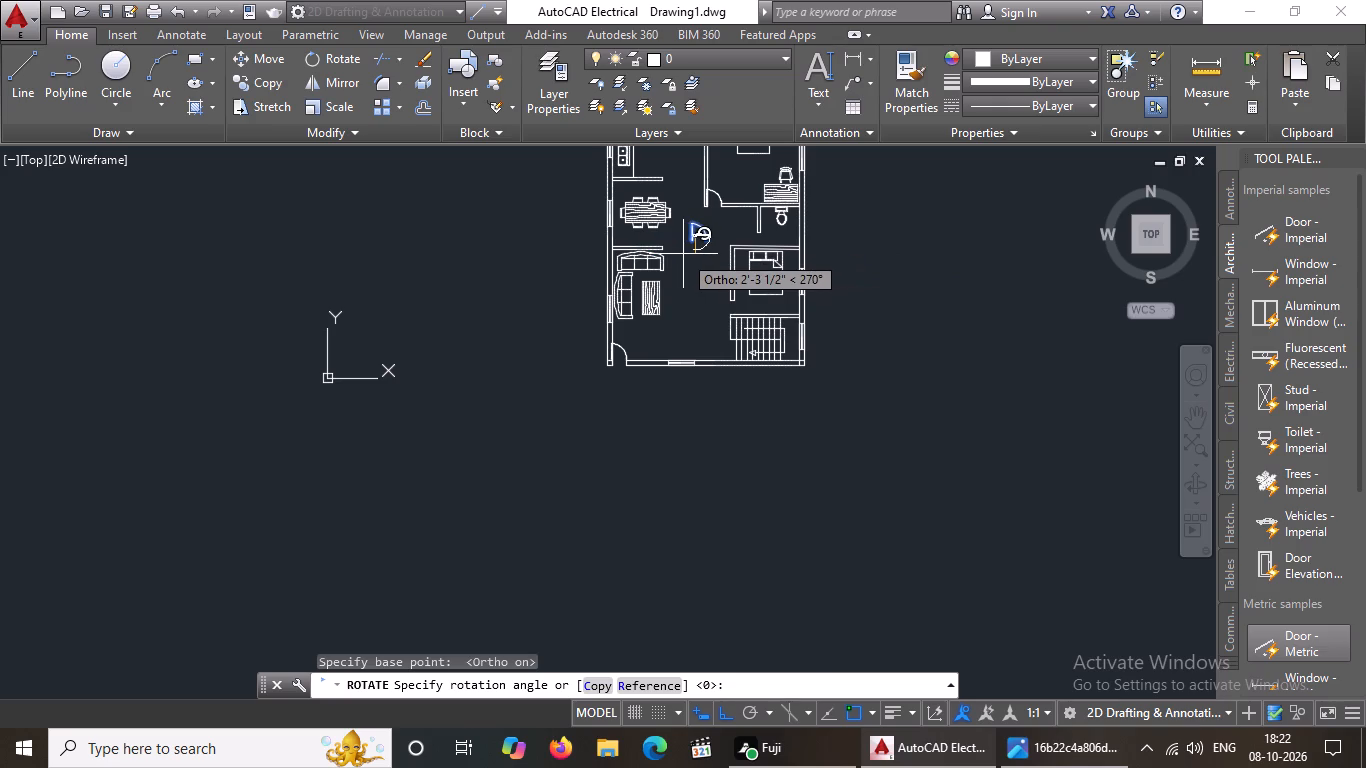
left_click(683, 254)
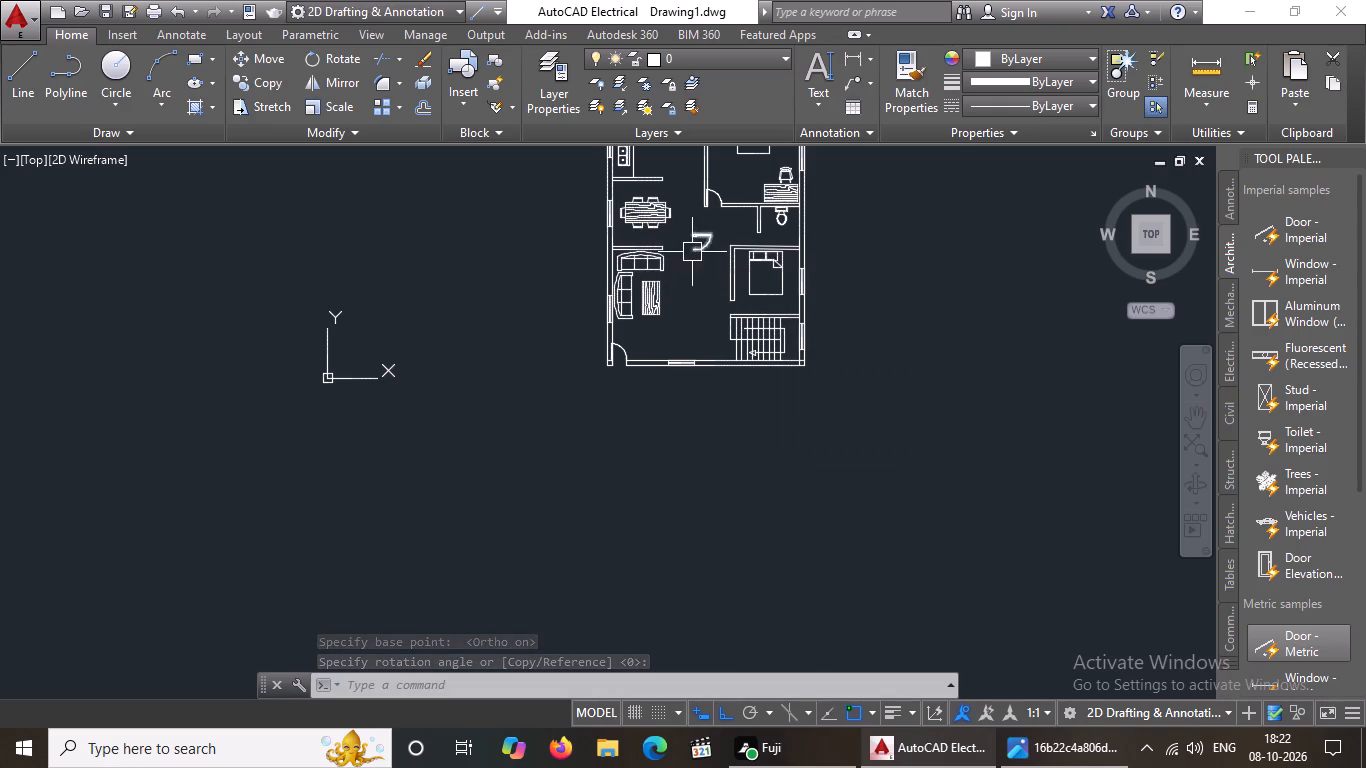
Mirror the rotated hall door about a horizontal line just south of it, keeping the source door.
scroll(705, 230, "up", 2)
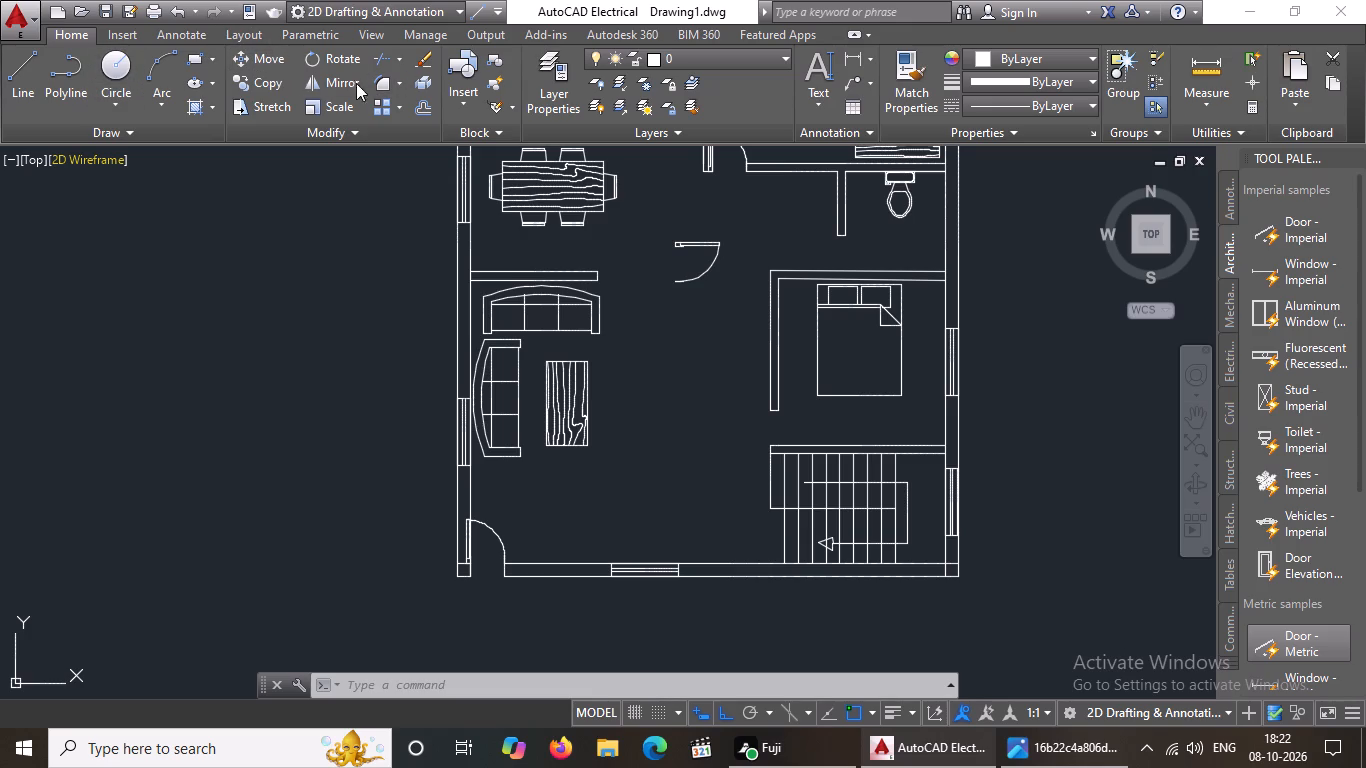
left_click(333, 77)
key("Escape")
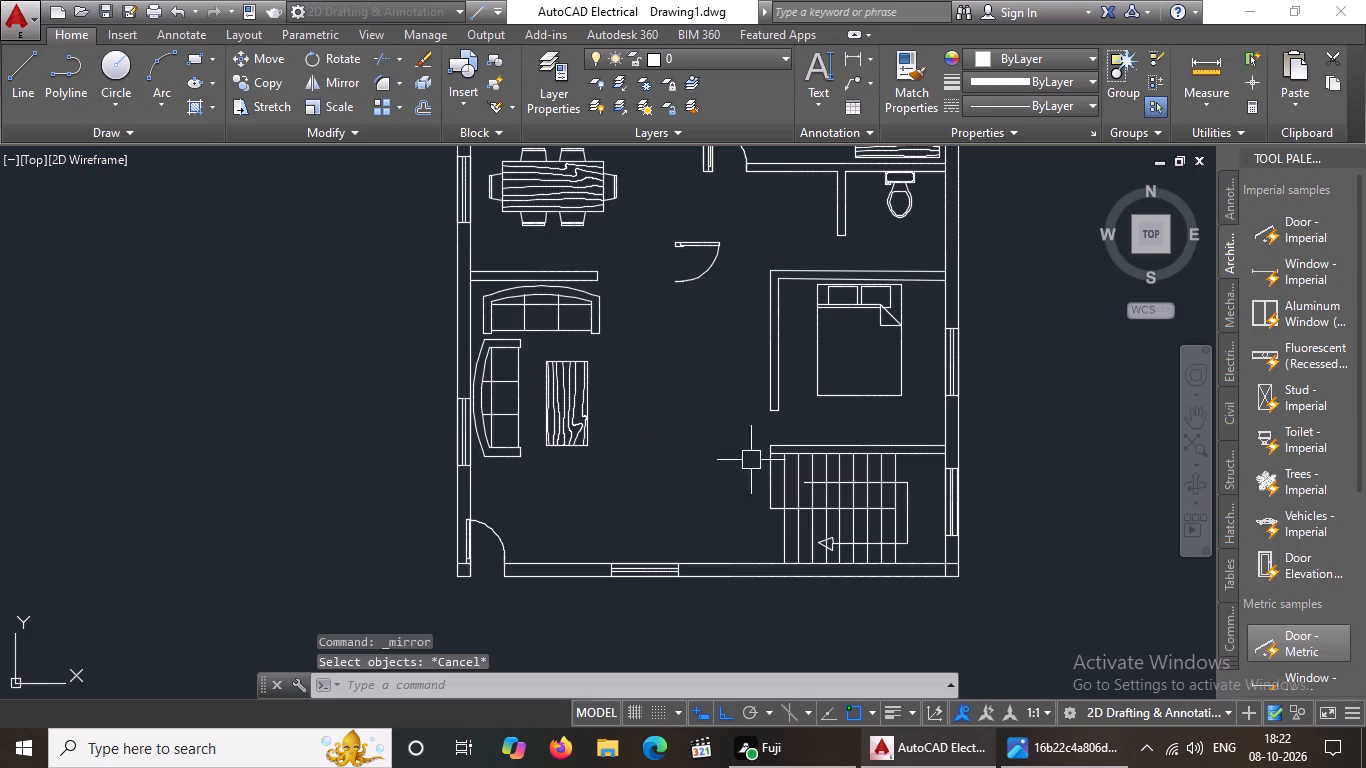
left_click(692, 249)
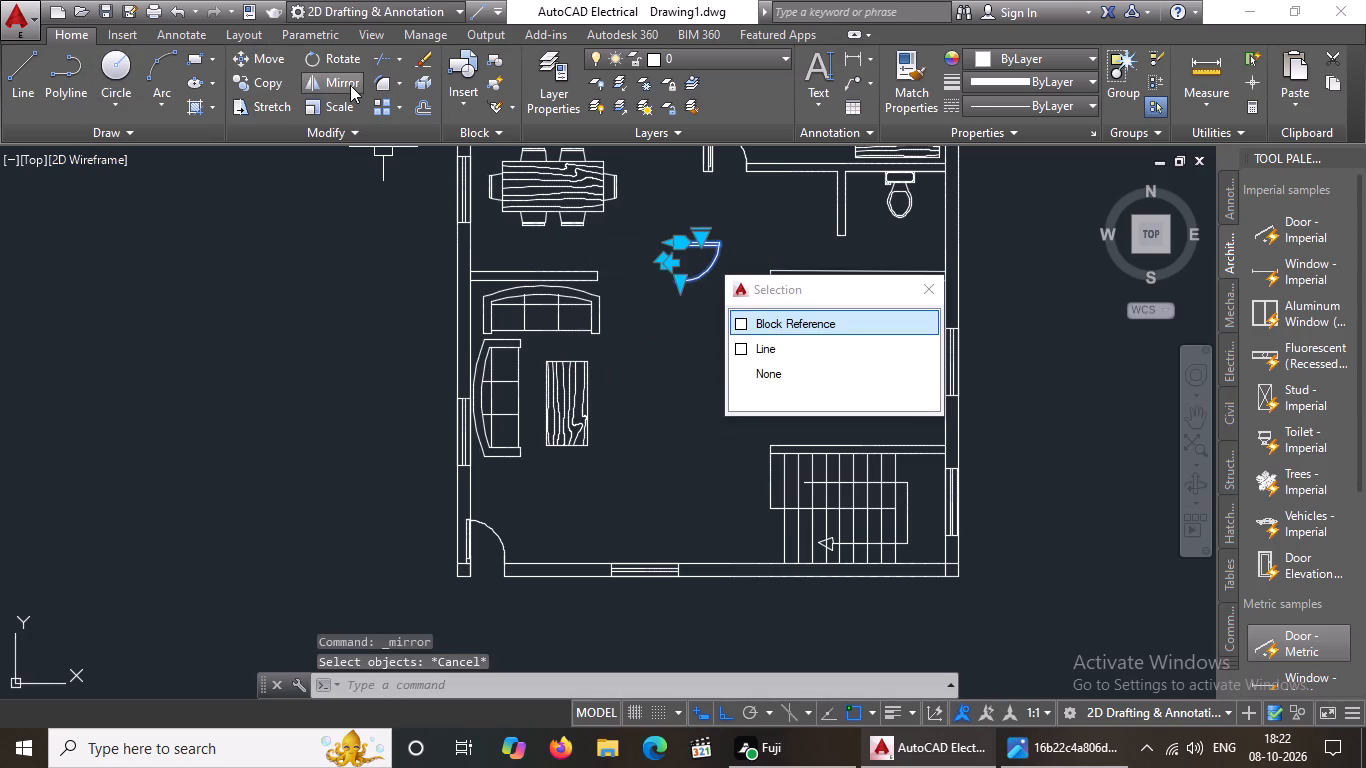
left_click(350, 84)
left_click(653, 309)
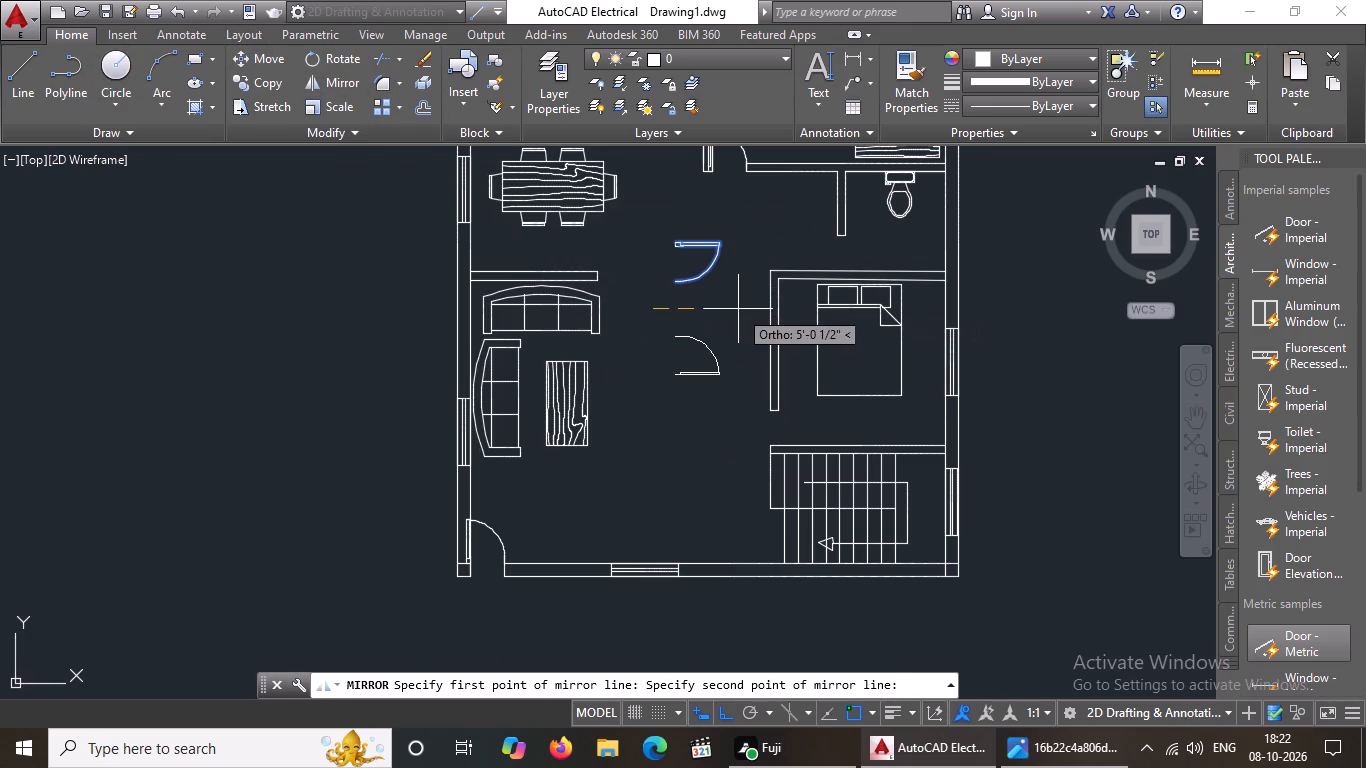
left_click(738, 308)
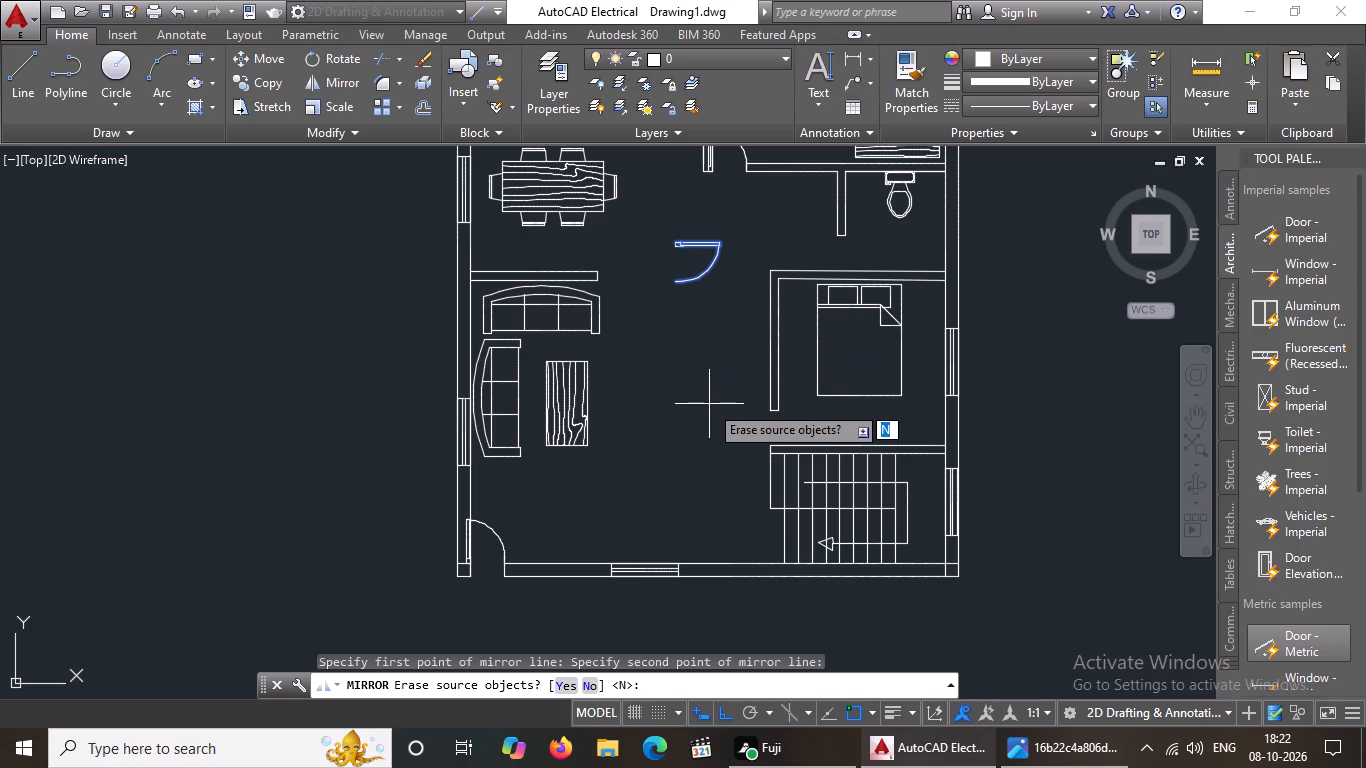
key("n")
key("Return")
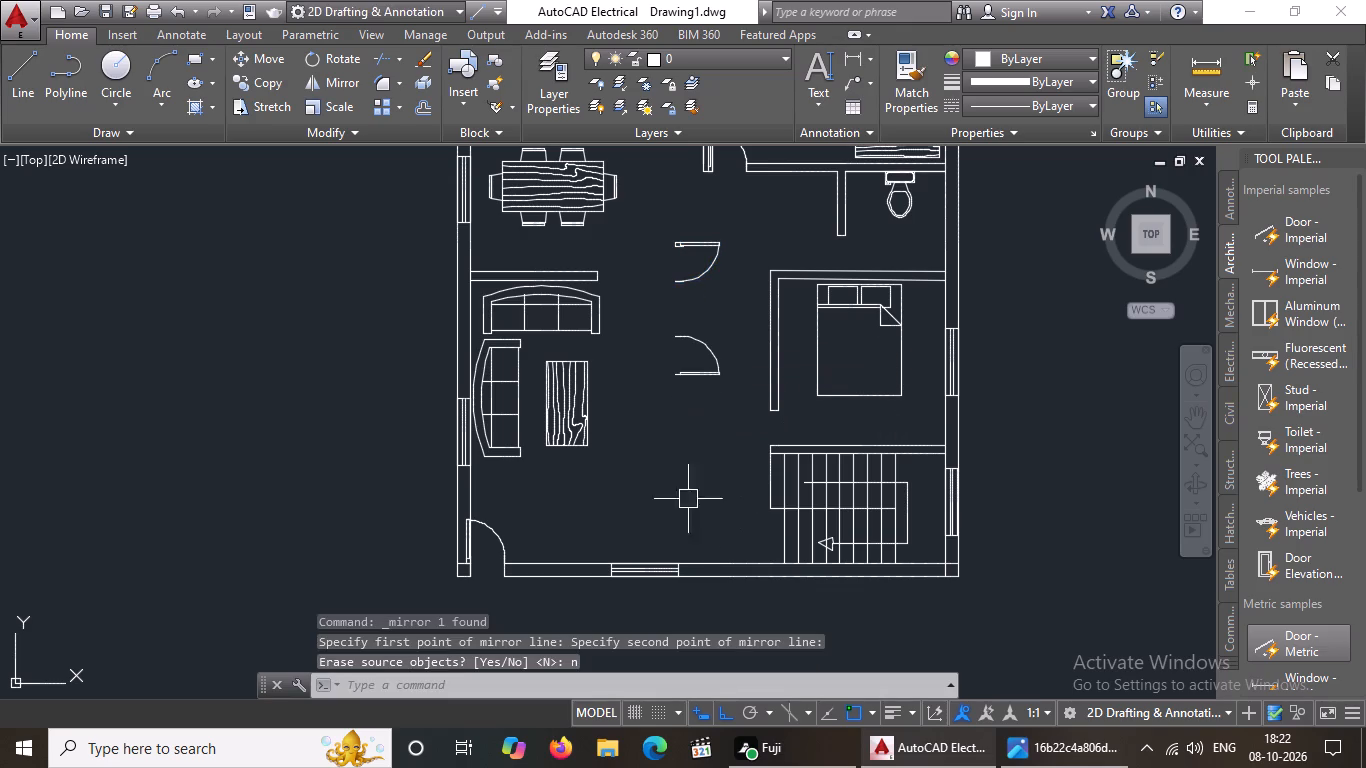
Erase the source hall door north of its mirrored copy, along with its three leftover jamb lines.
left_click(696, 244)
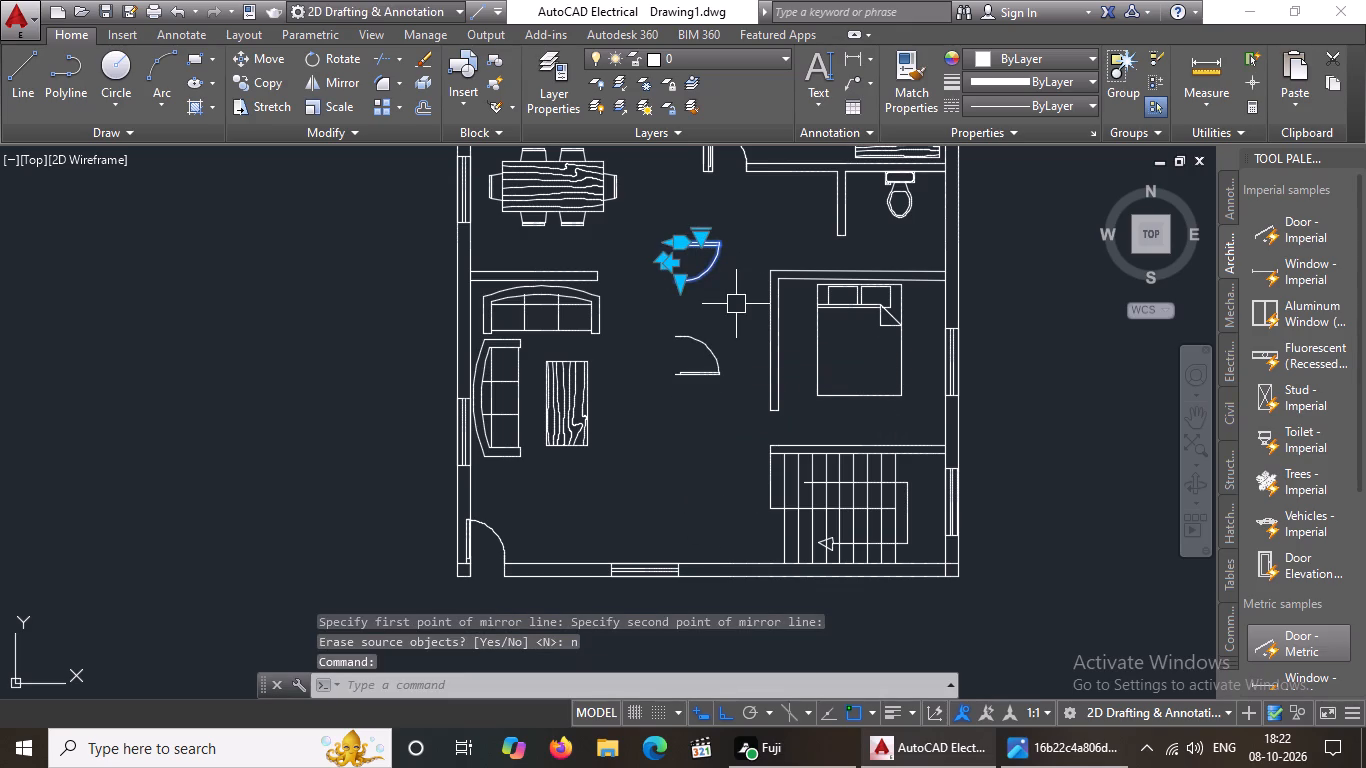
key("Delete")
left_click_drag(648, 218, 690, 290)
left_click(716, 324)
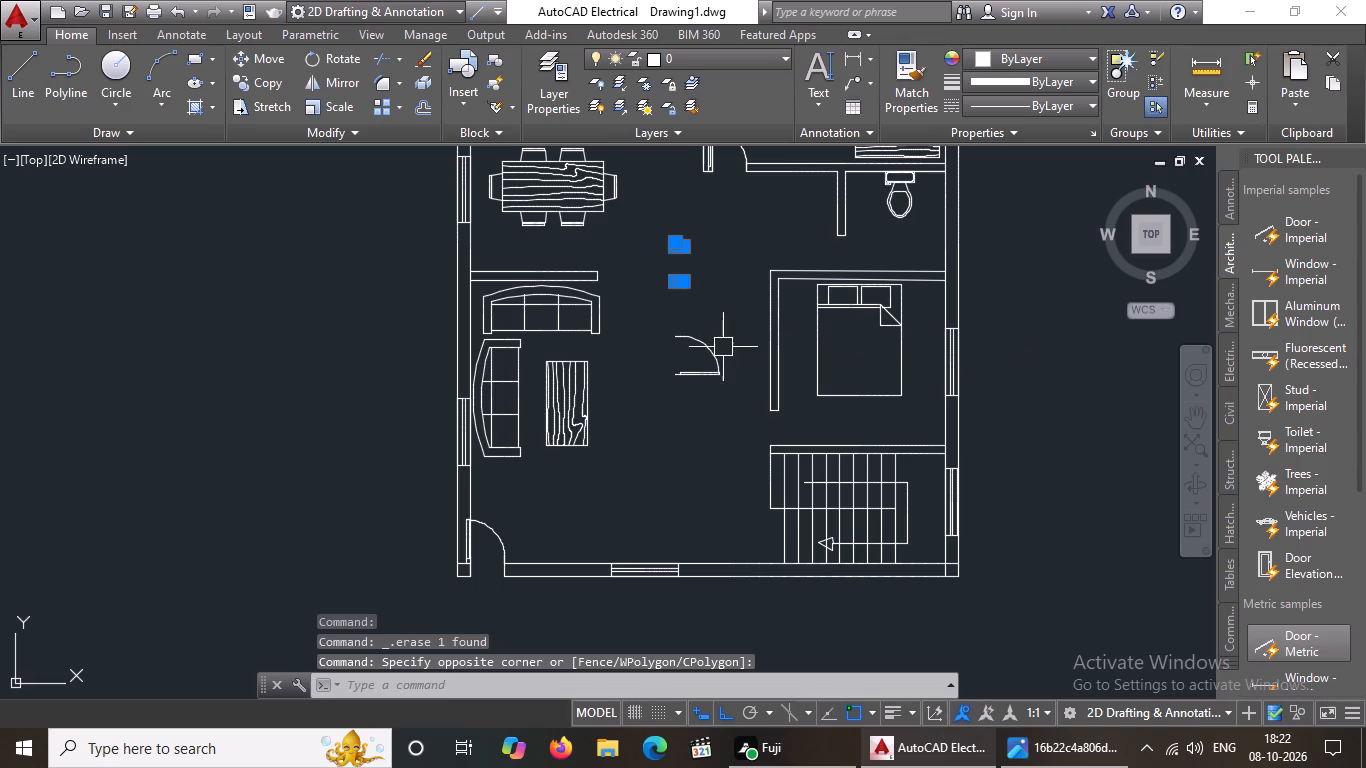
key("Delete")
Copy the hall door by its north jamb end to the inner corner of the south bedroom's west wall end, with Ortho off.
left_click_drag(651, 312, 669, 354)
left_click(728, 416)
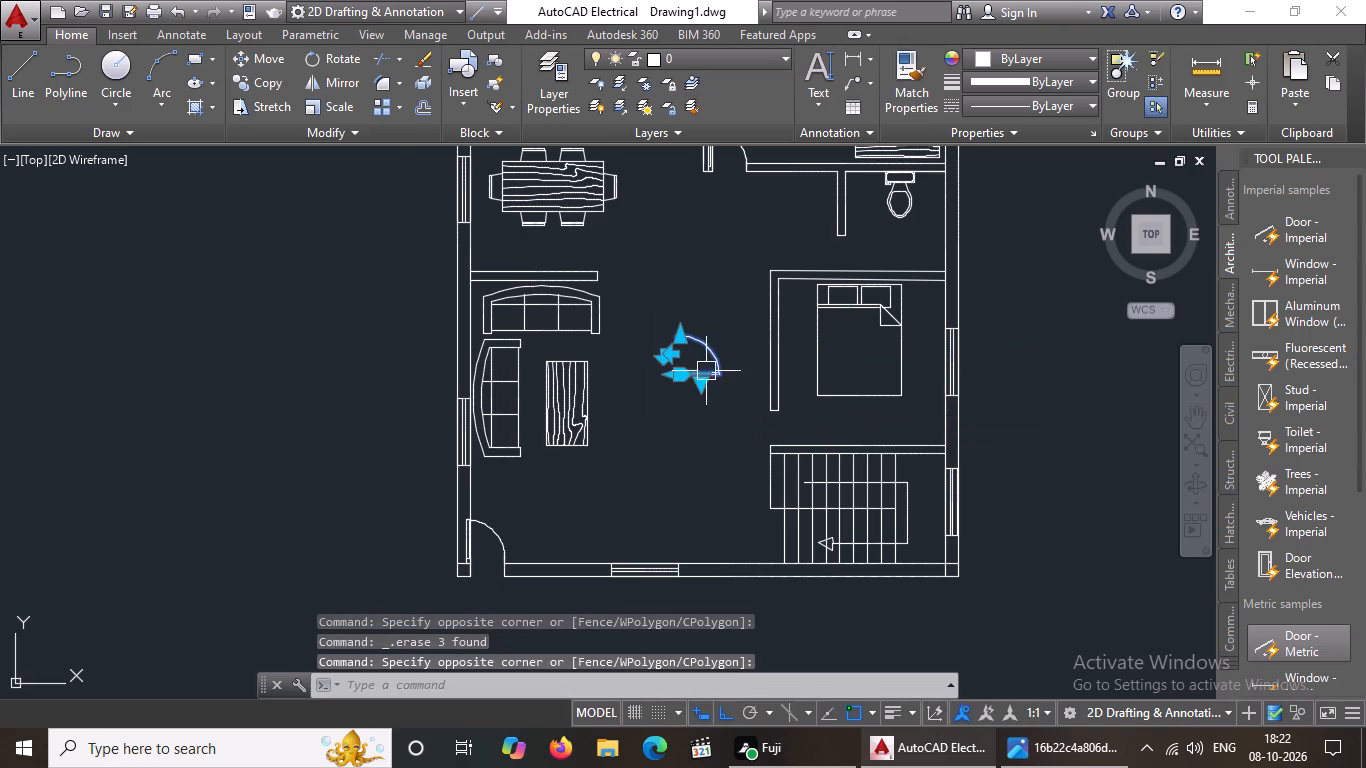
left_click(237, 83)
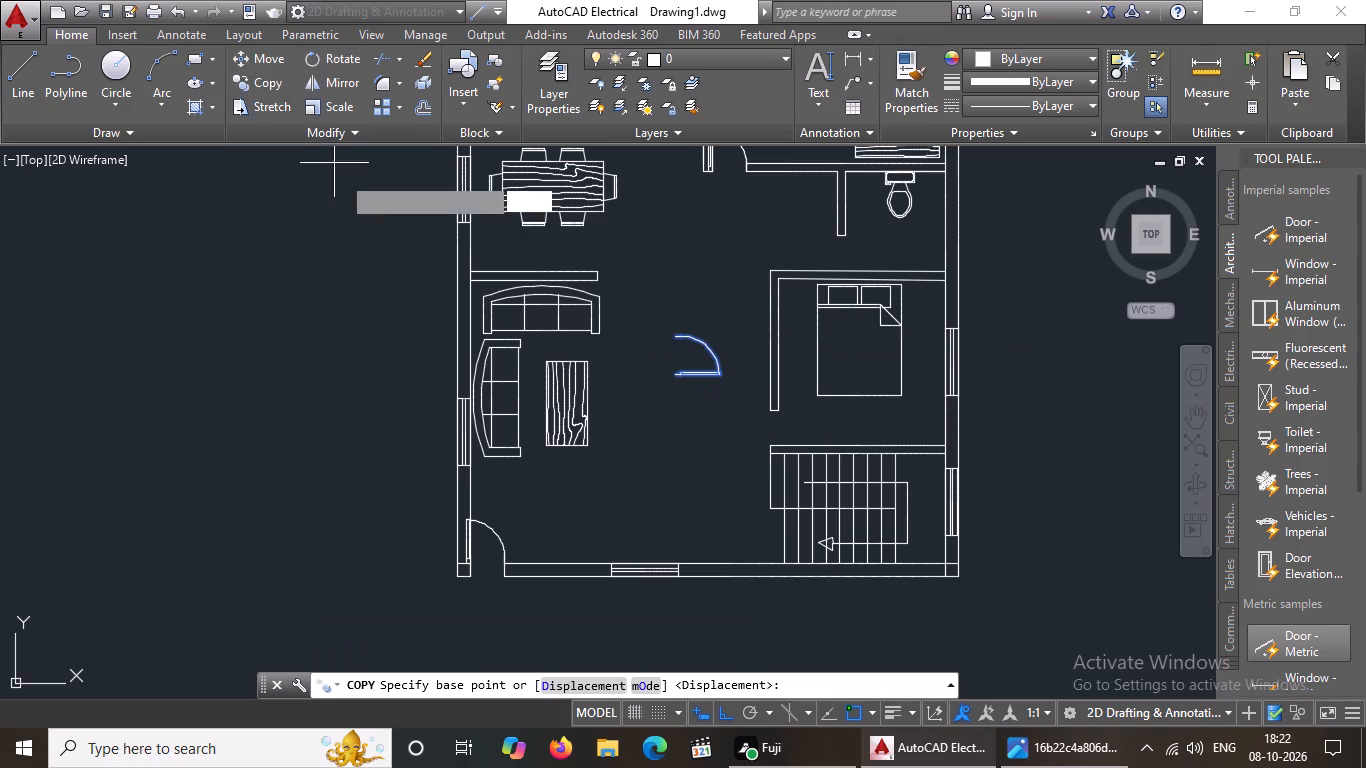
scroll(673, 350, "up", 2)
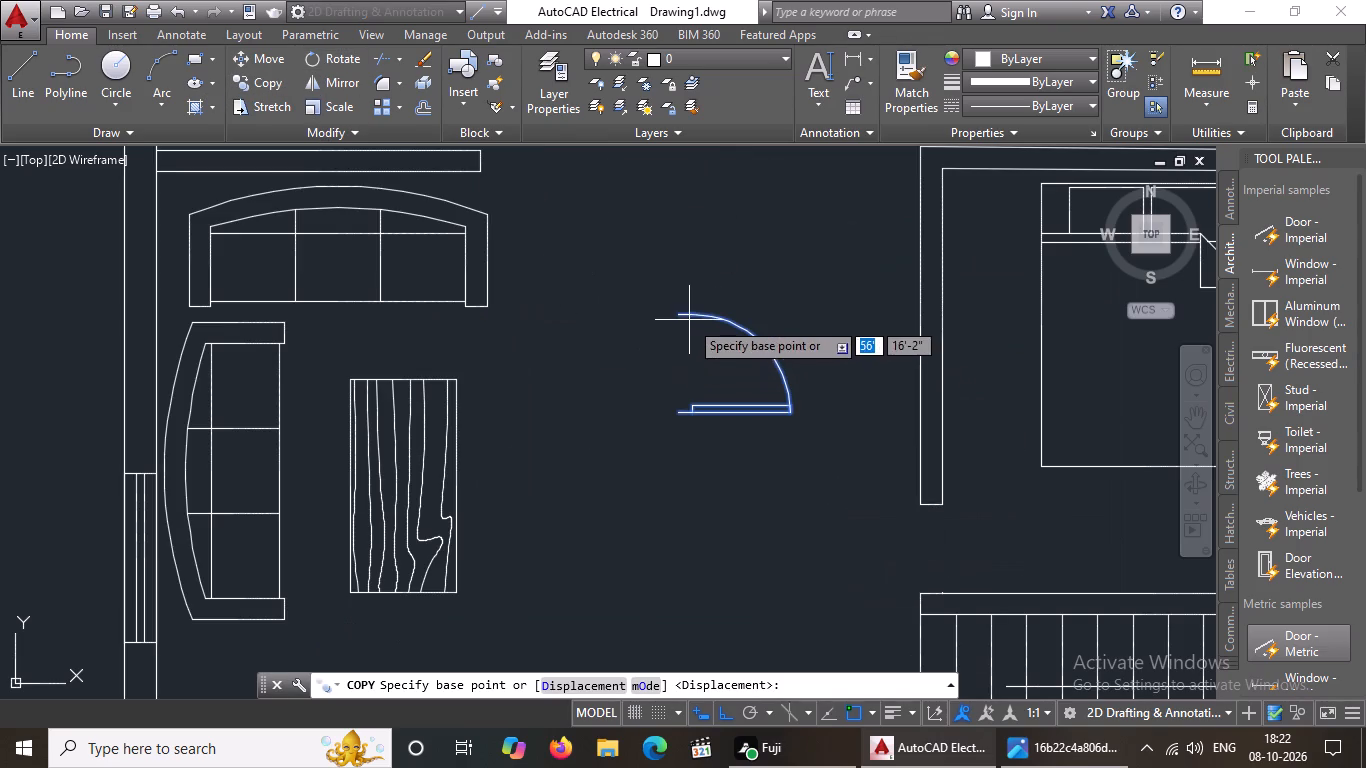
left_click(678, 314)
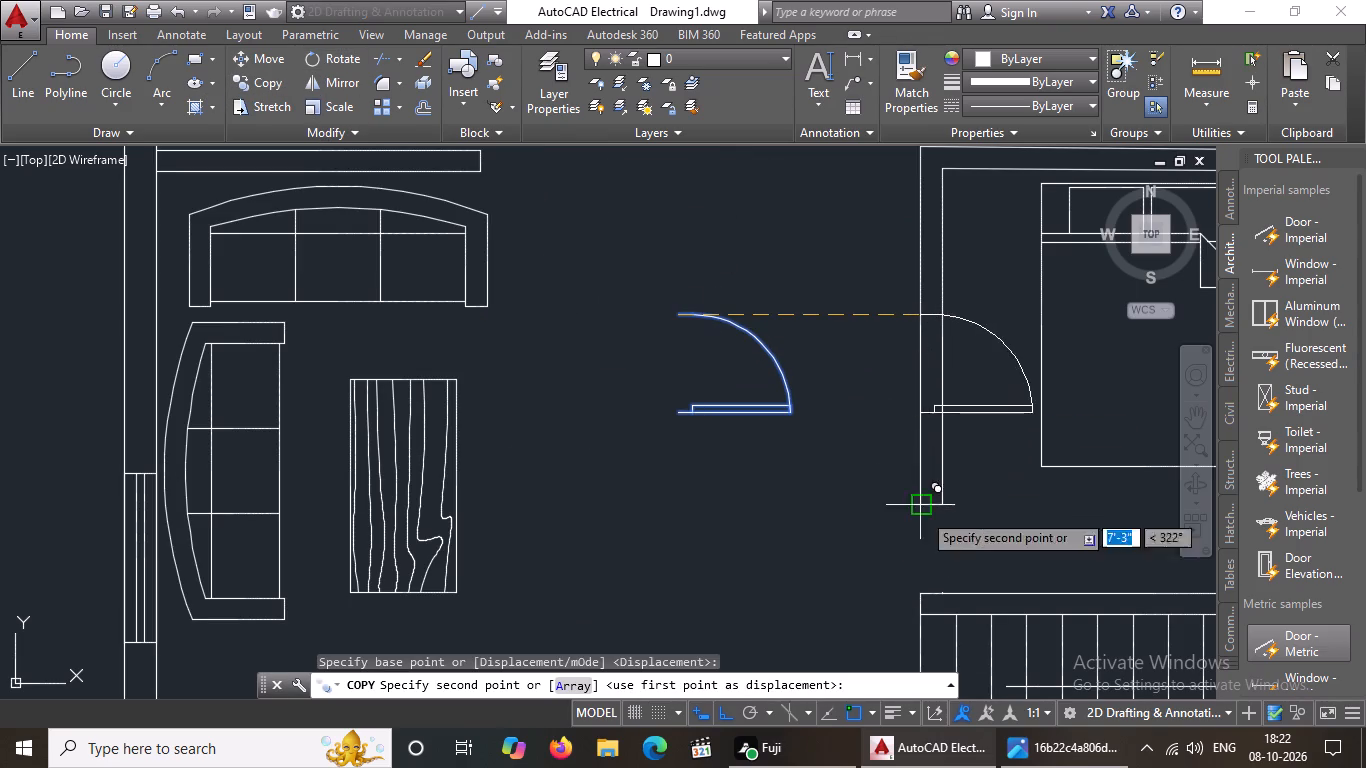
left_click(727, 717)
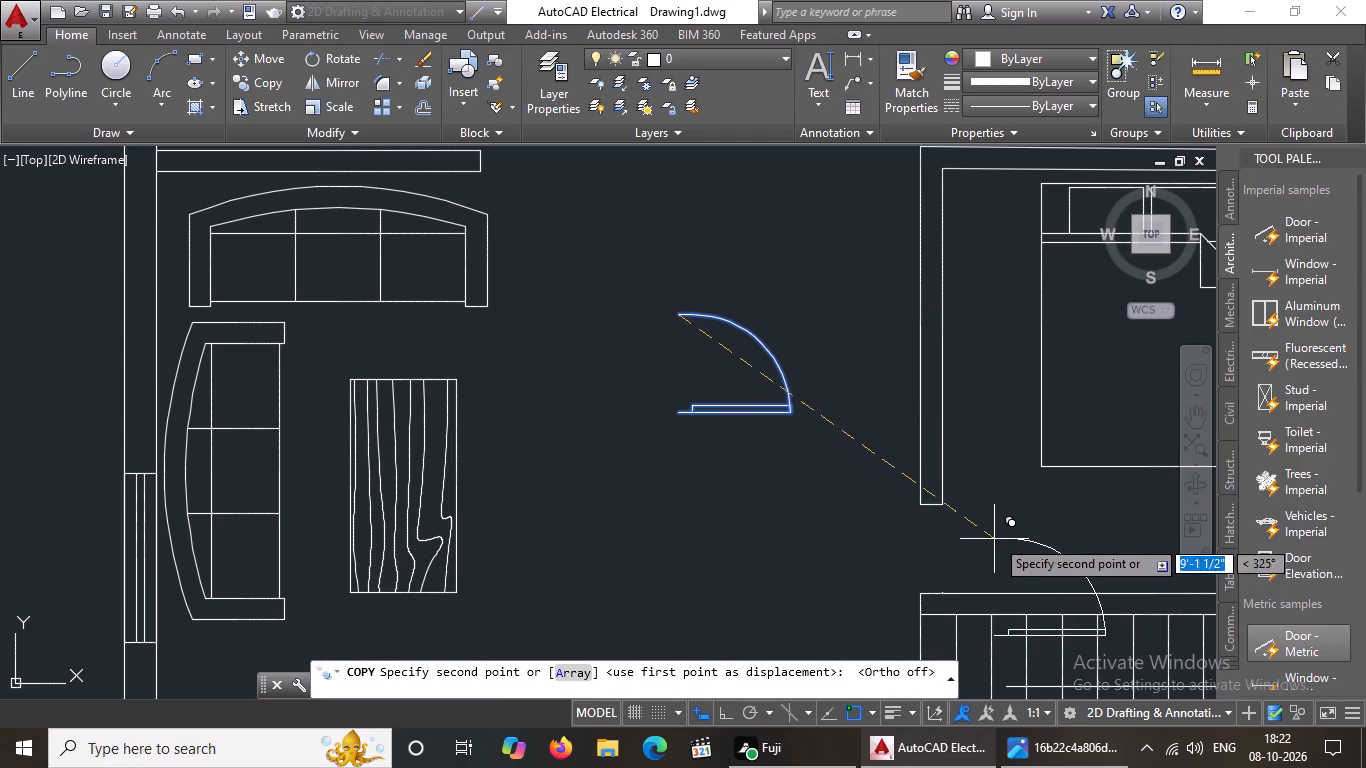
scroll(936, 508, "up", 2)
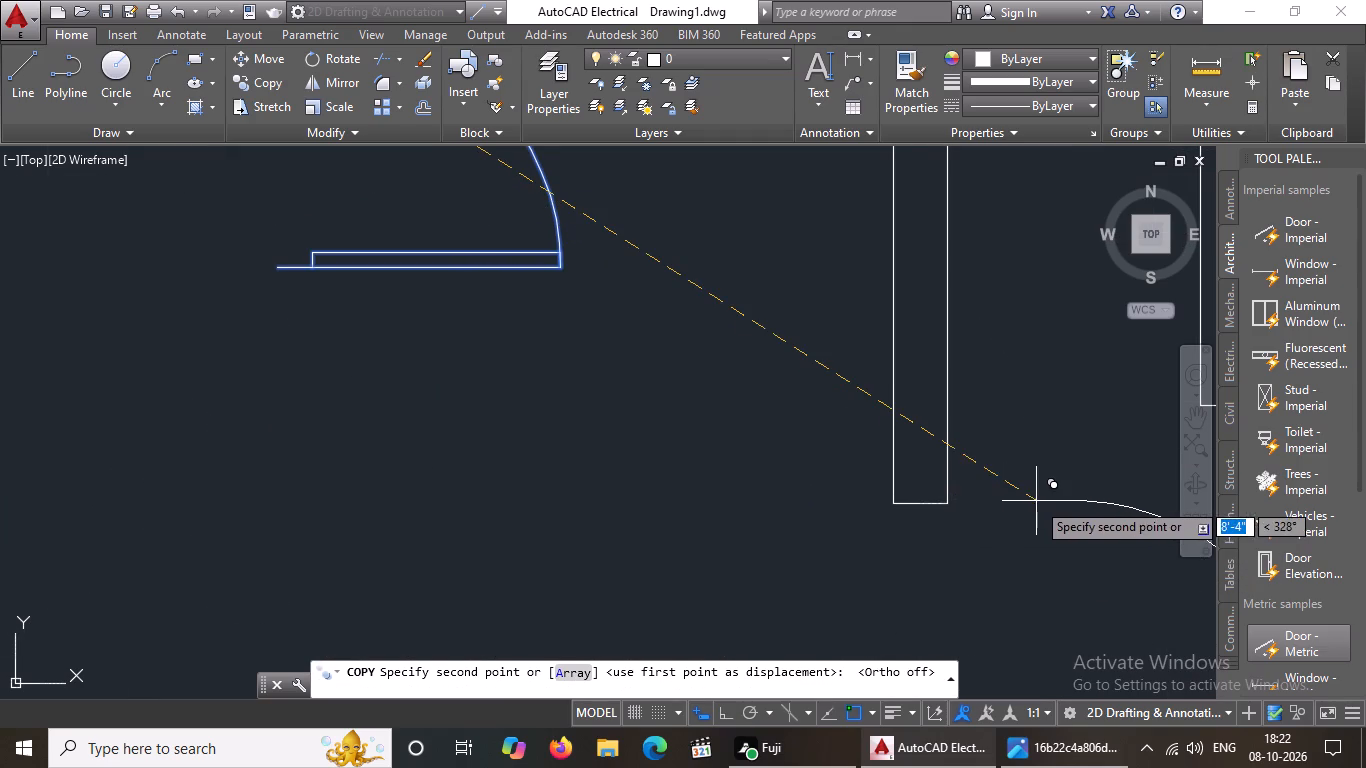
scroll(755, 530, "down", 2)
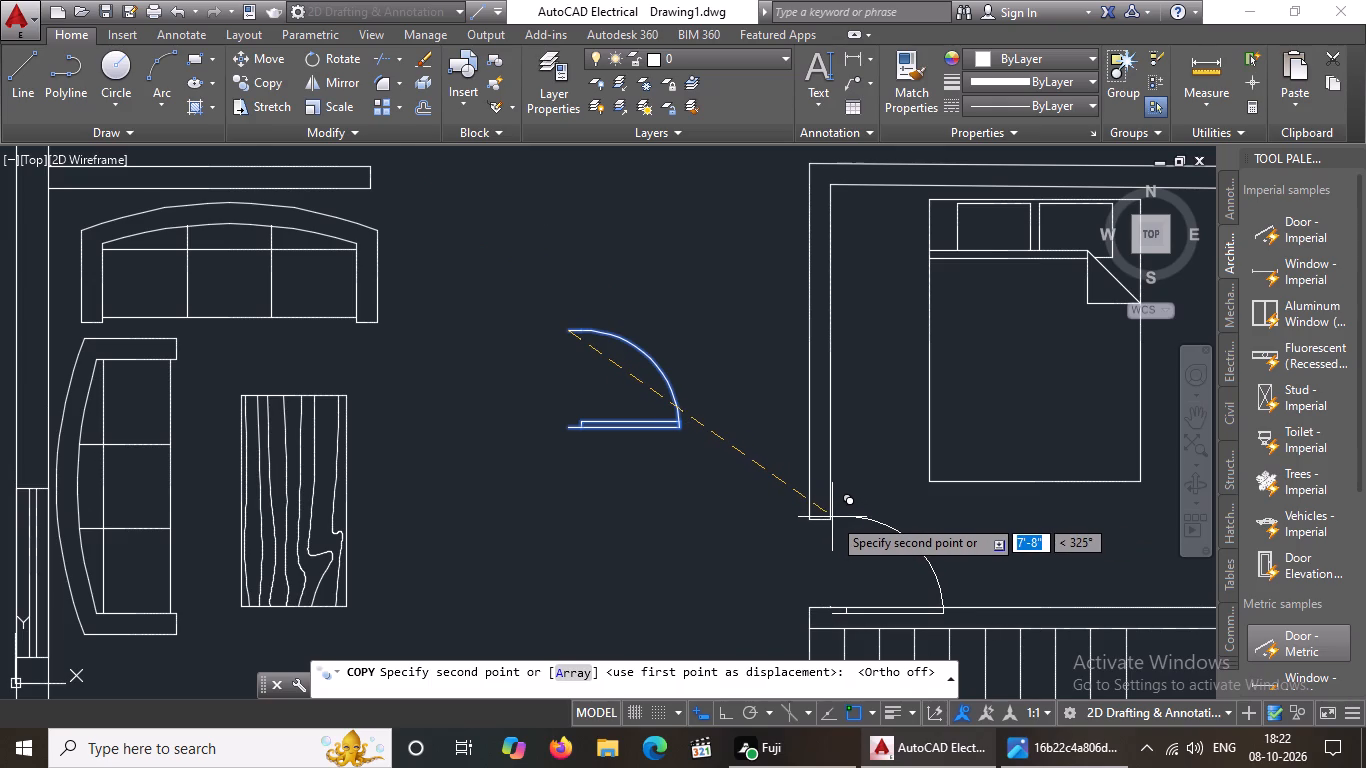
scroll(832, 517, "up", 2)
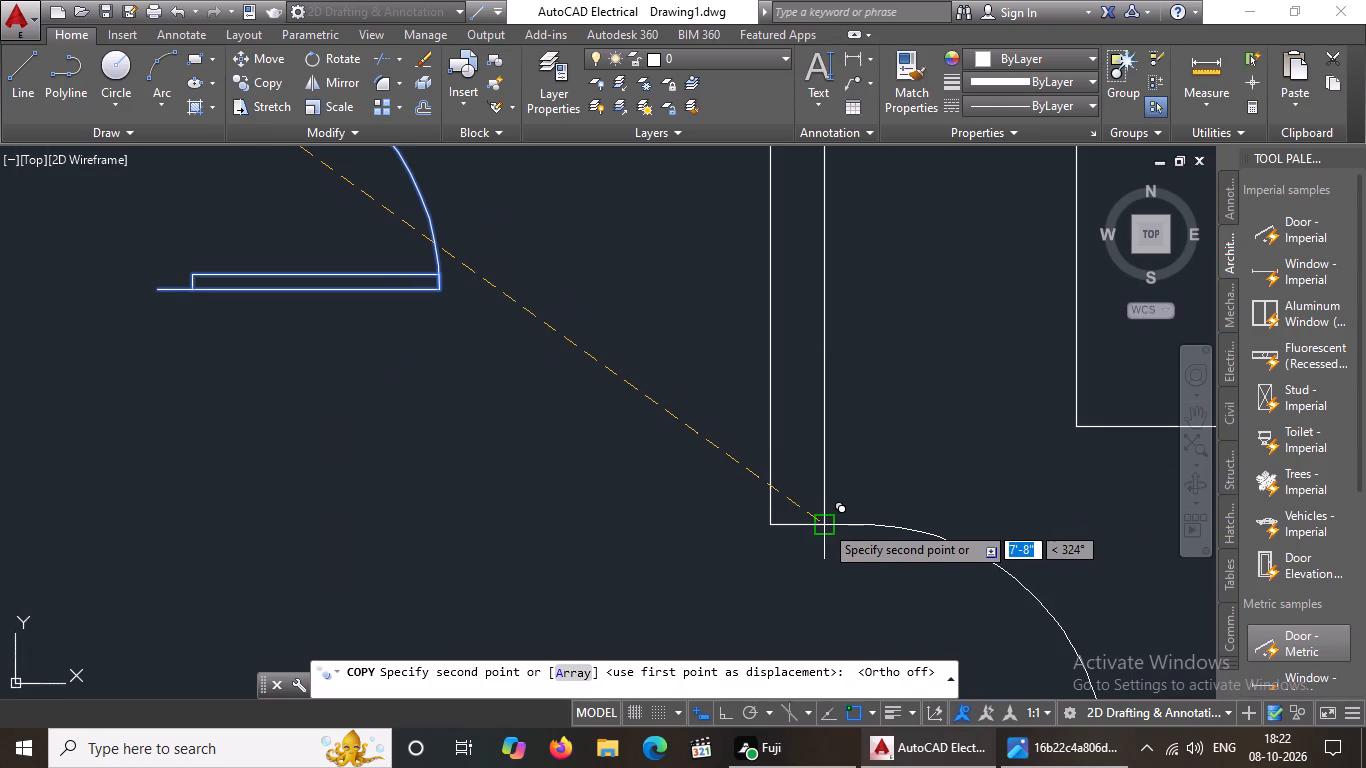
left_click(824, 524)
Place another copy of the hall door in the toilet opening, at the inner corner of the toilet's west wall end.
scroll(884, 520, "down", 4)
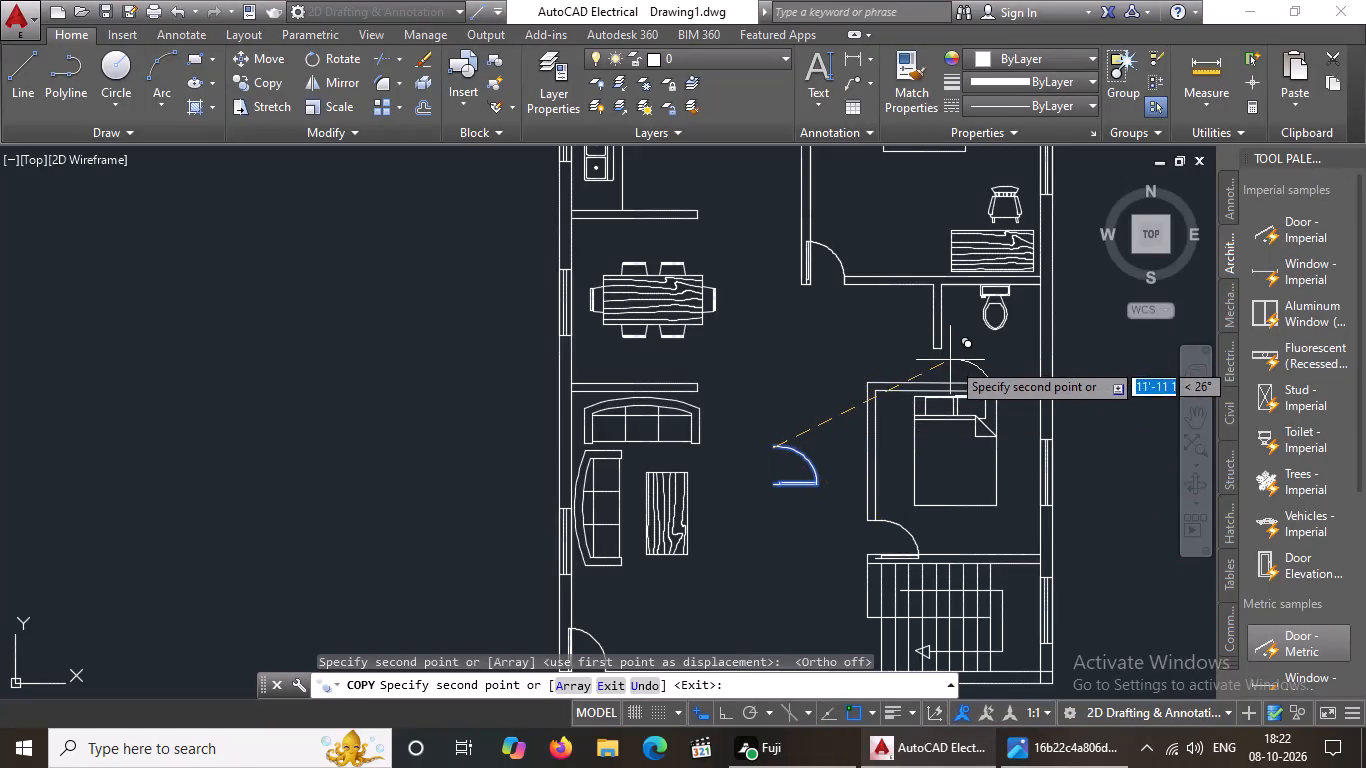
scroll(962, 360, "up", 2)
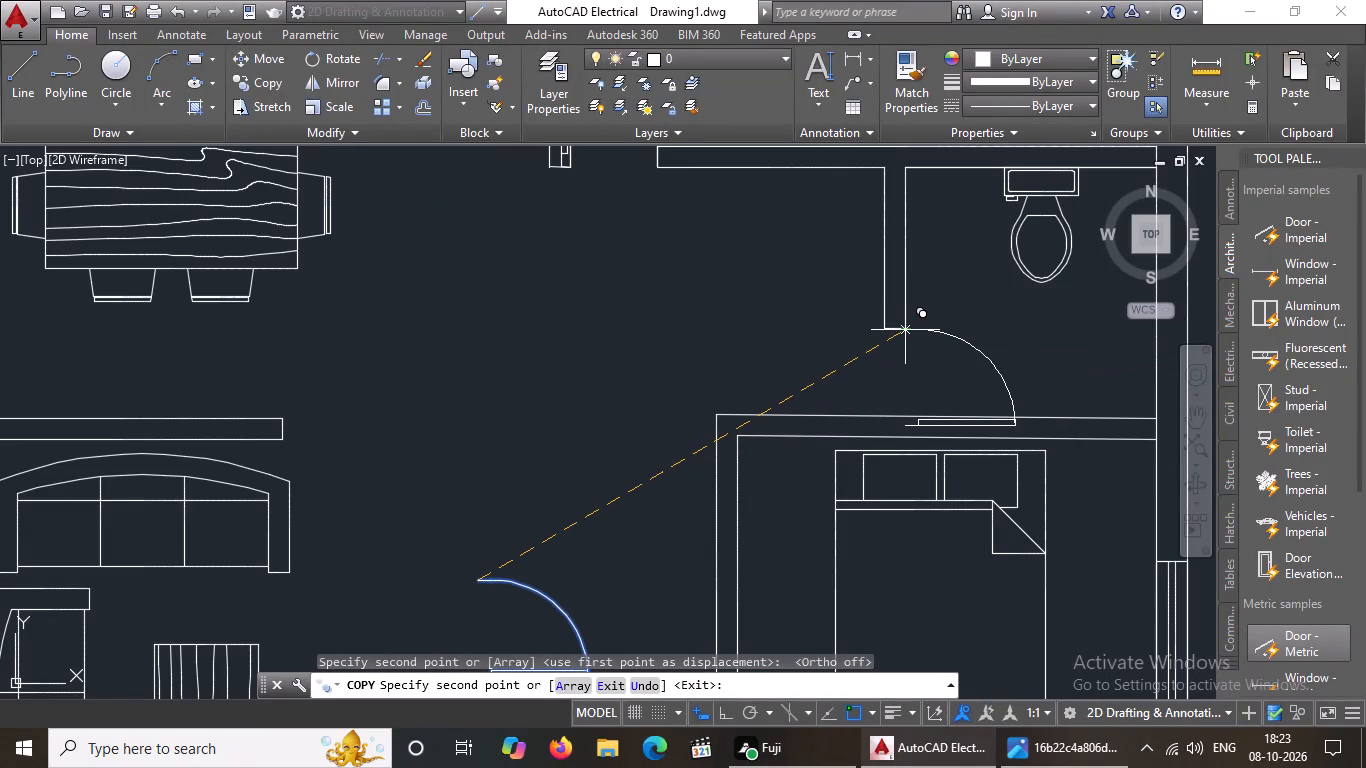
scroll(905, 330, "up", 2)
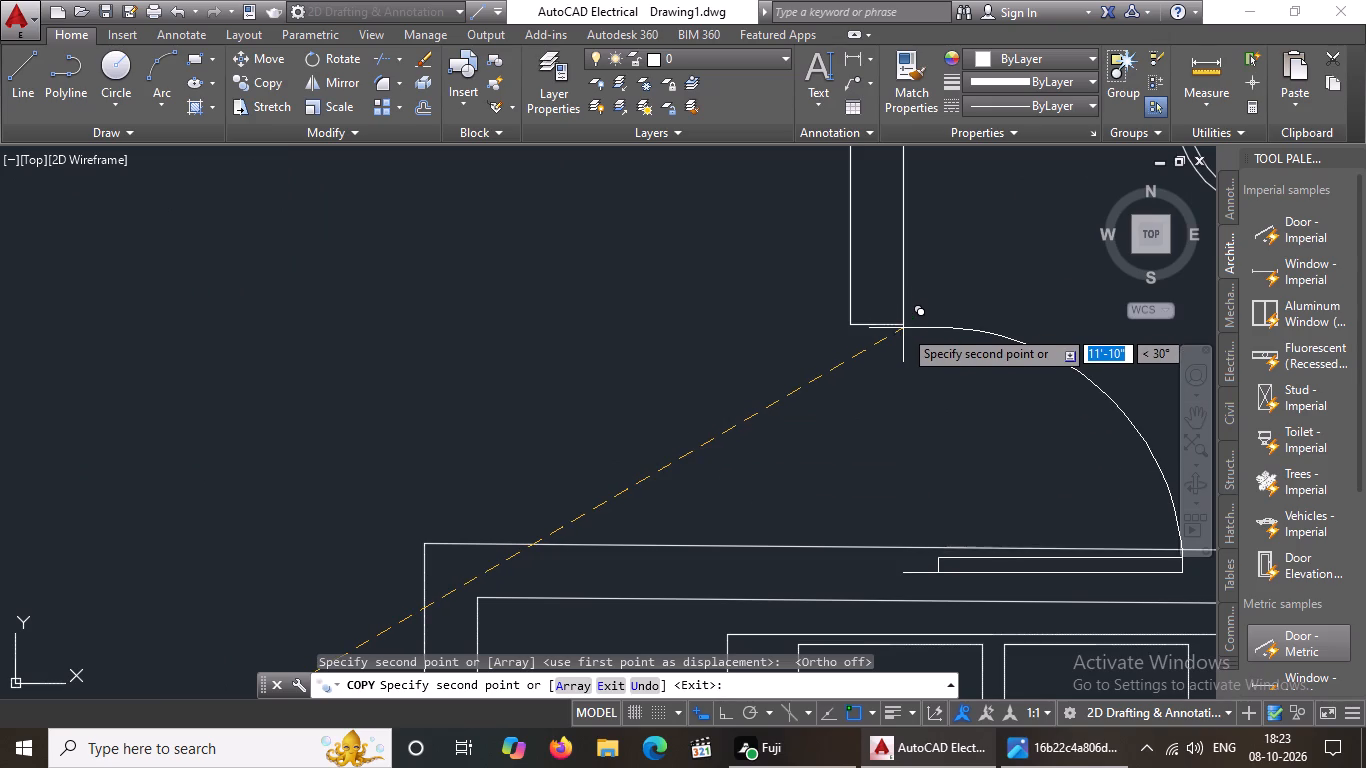
left_click(902, 324)
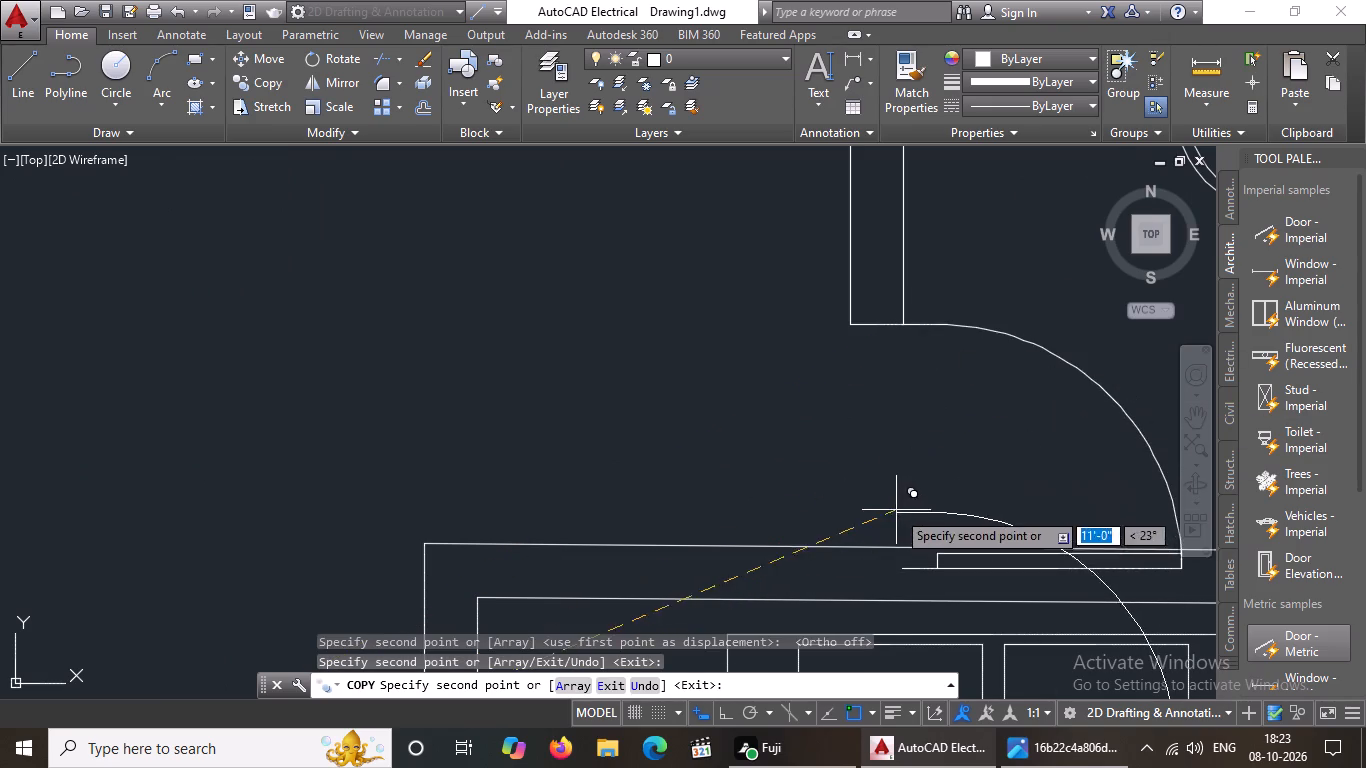
scroll(929, 487, "down", 3)
key("Escape")
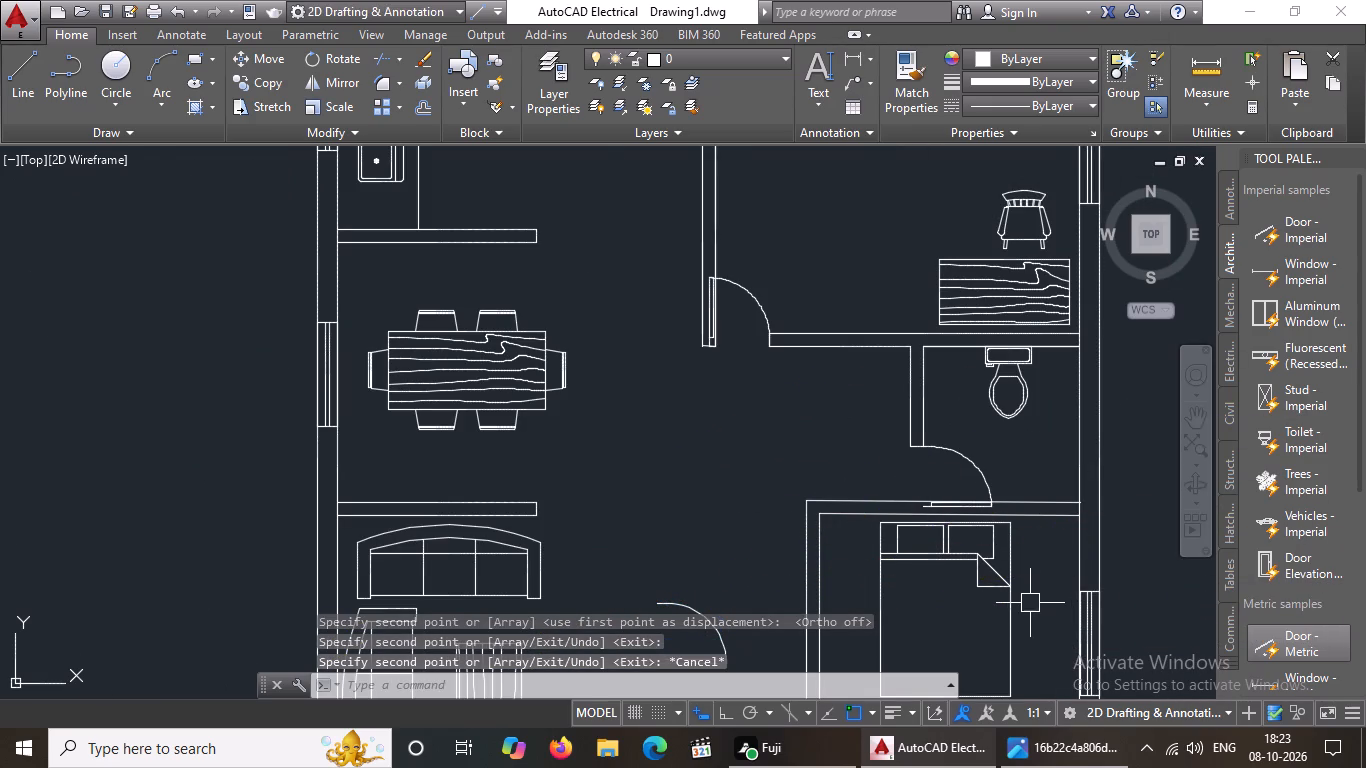
Erase the leftover source door in the open hall west of the south bedroom.
scroll(950, 556, "down", 3)
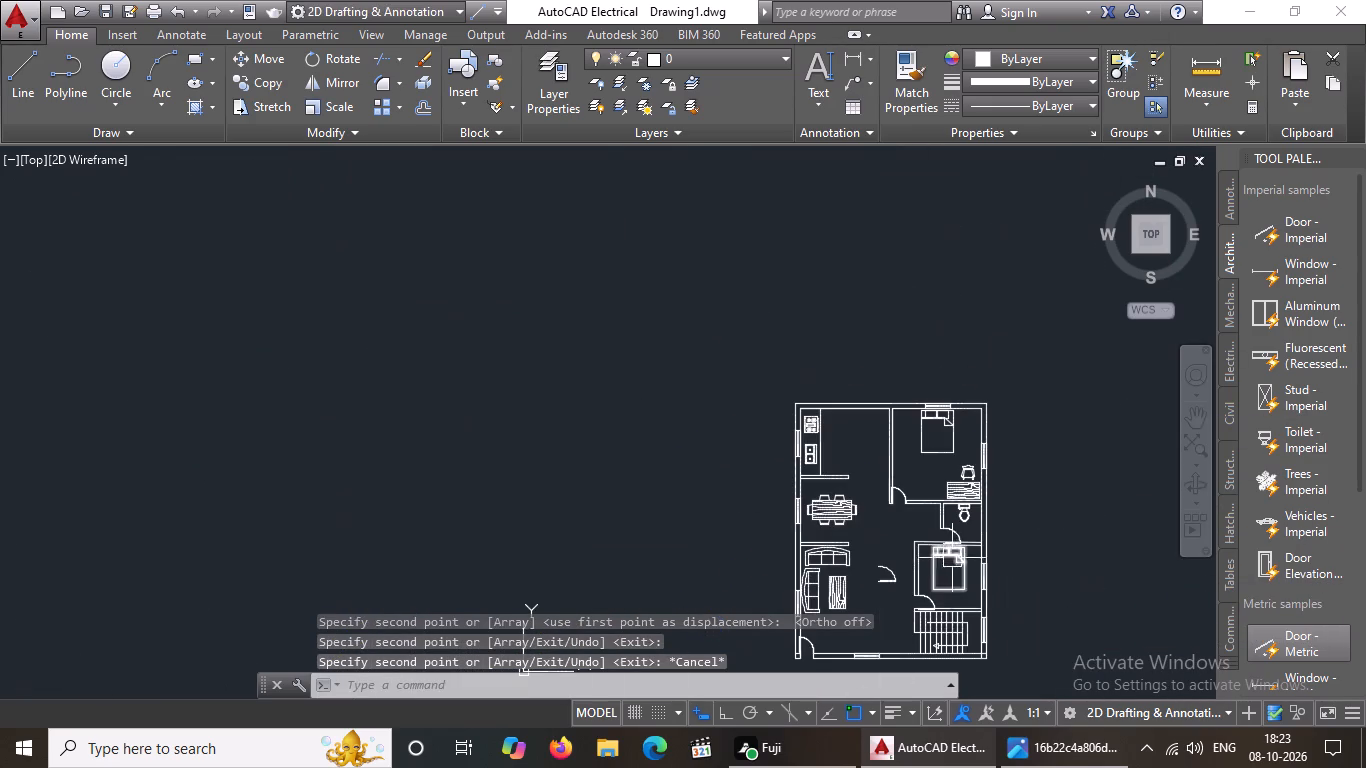
scroll(937, 645, "up", 4)
scroll(882, 578, "down", 3)
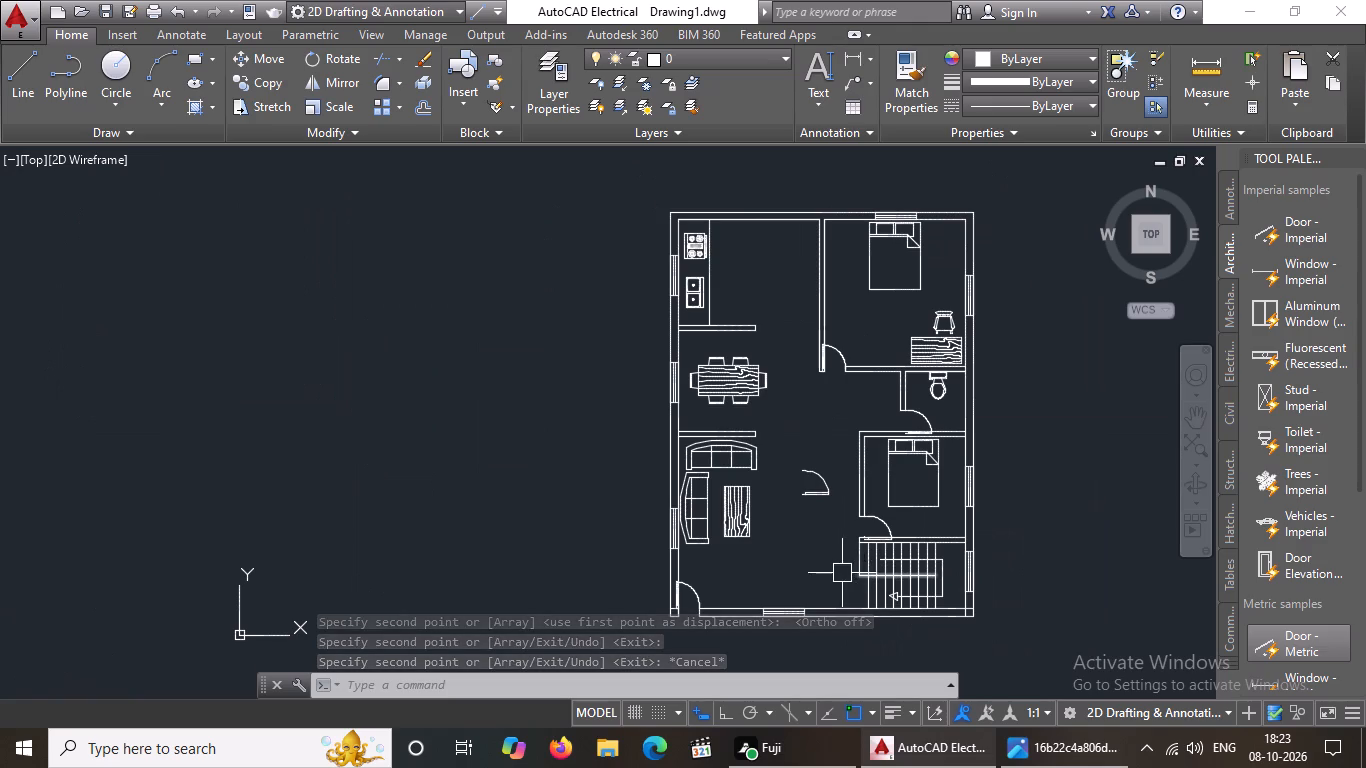
left_click_drag(805, 461, 818, 485)
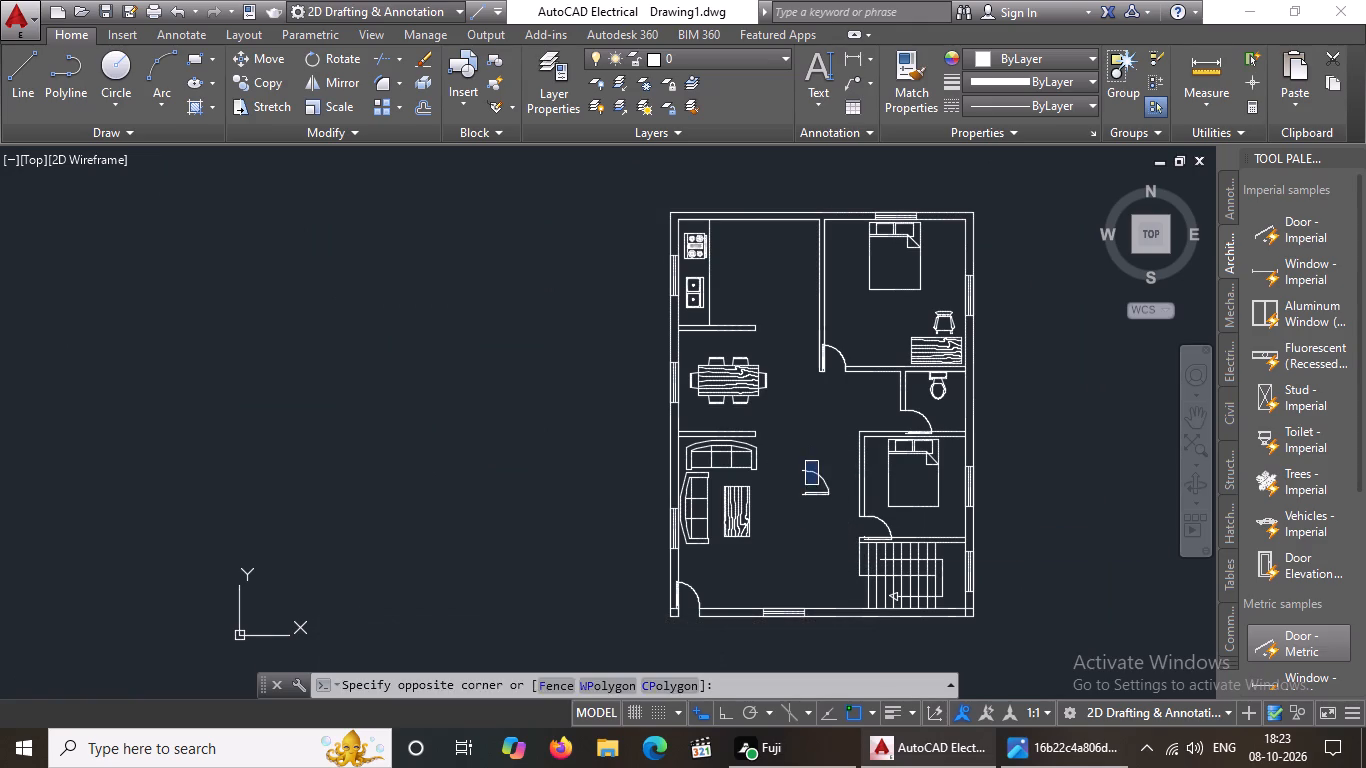
left_click(837, 522)
key("Escape")
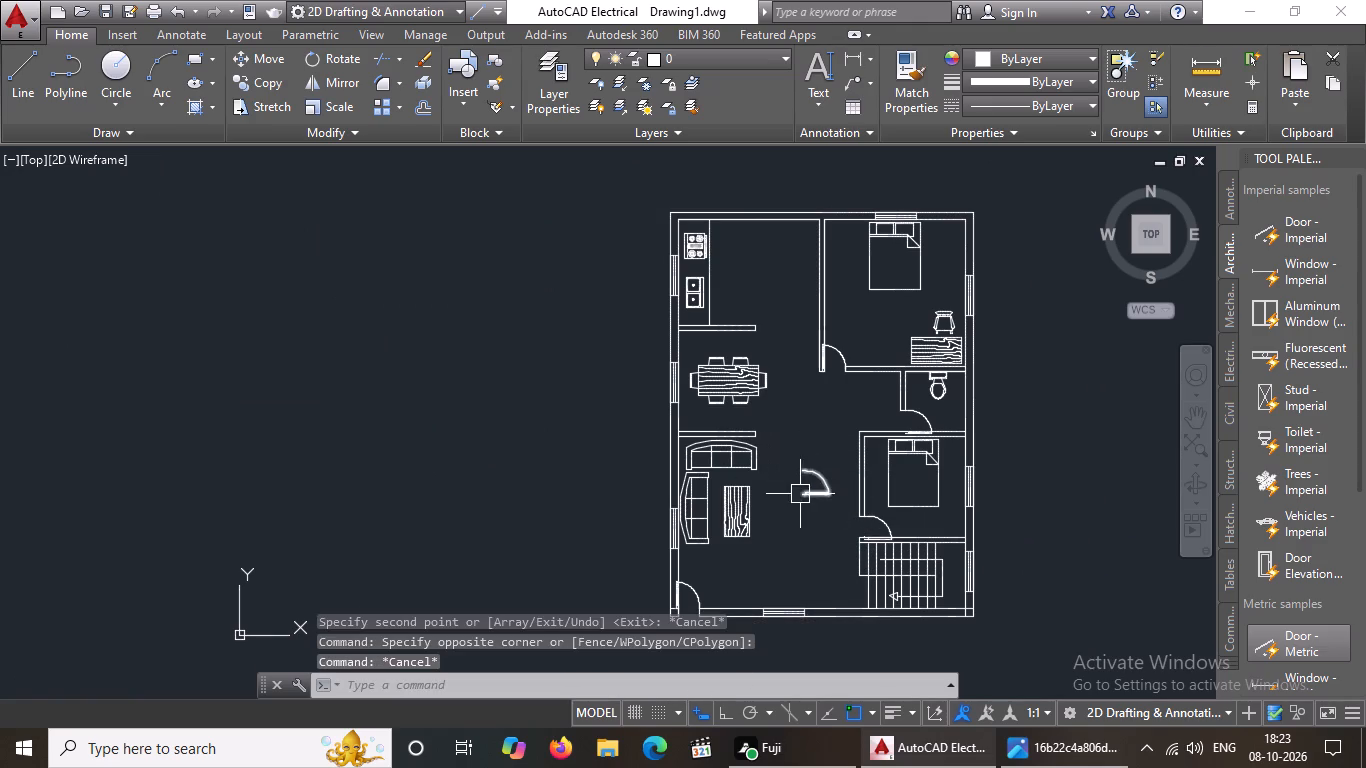
left_click(796, 492)
key("Delete")
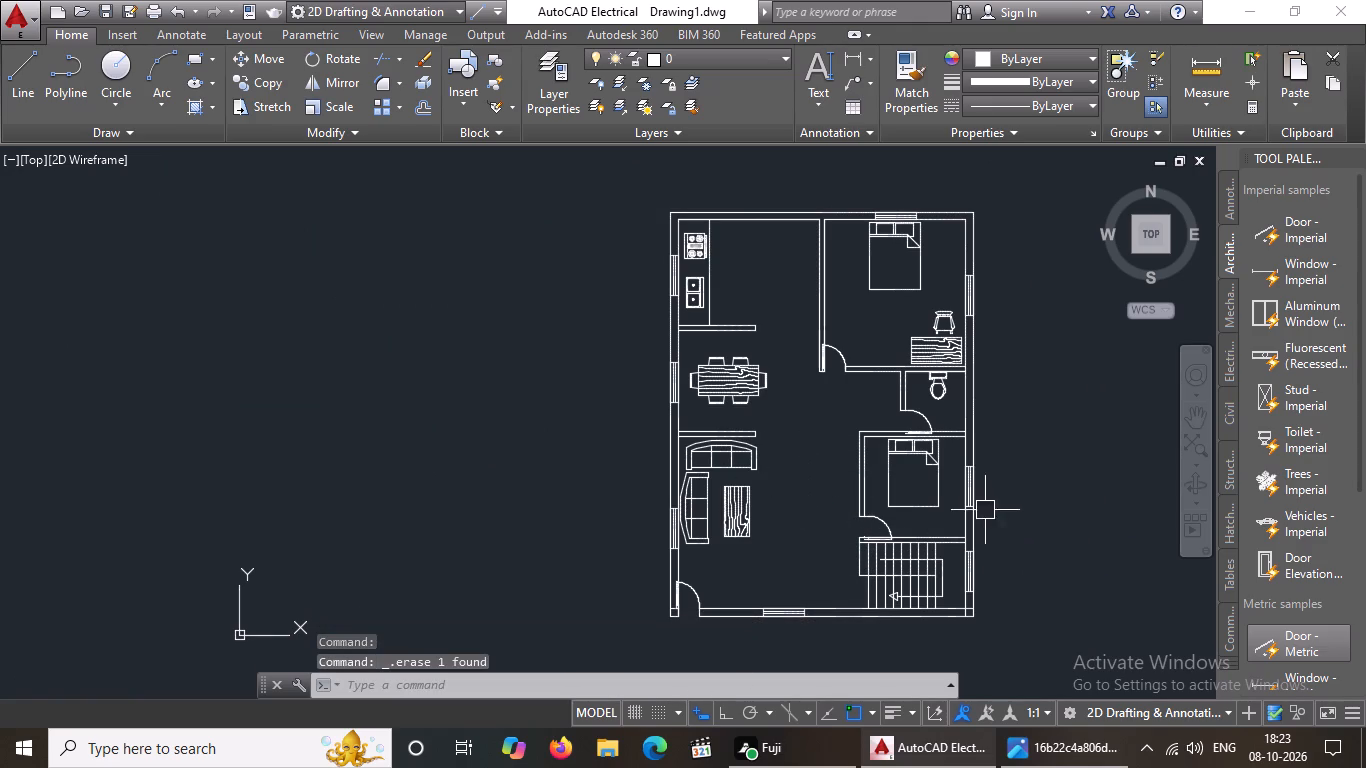
With Ortho on, draw a vertical line about 2 1/2" long from the toilet door's south jamb end up to the wall's north face.
scroll(890, 452, "up", 3)
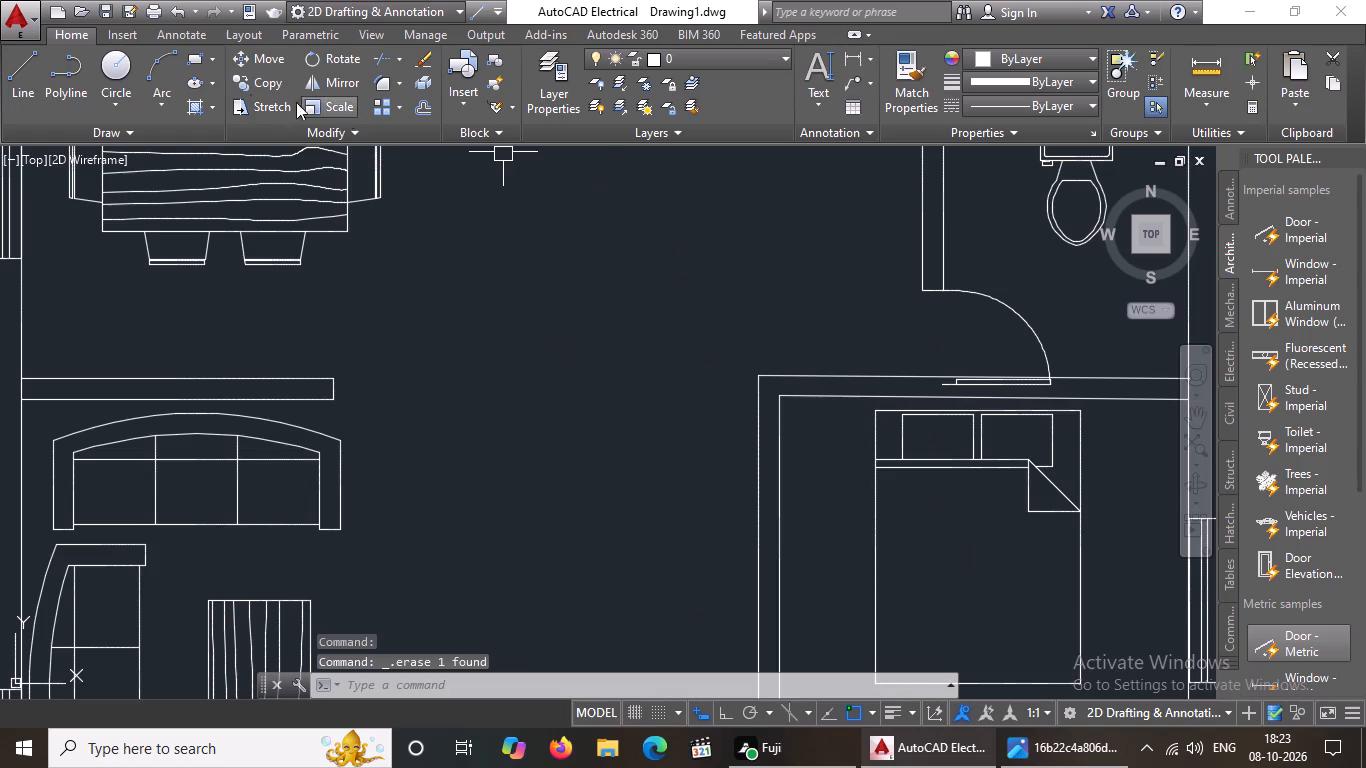
left_click(8, 83)
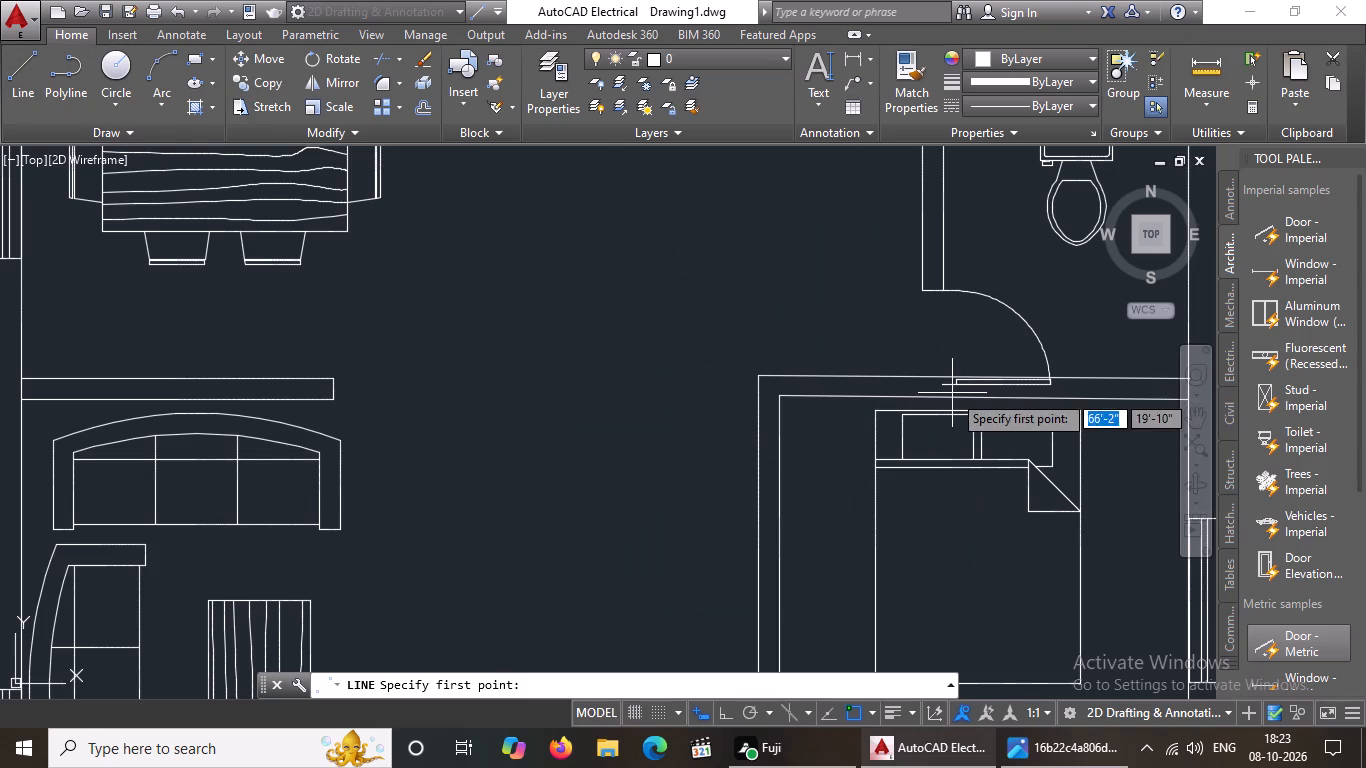
left_click(943, 386)
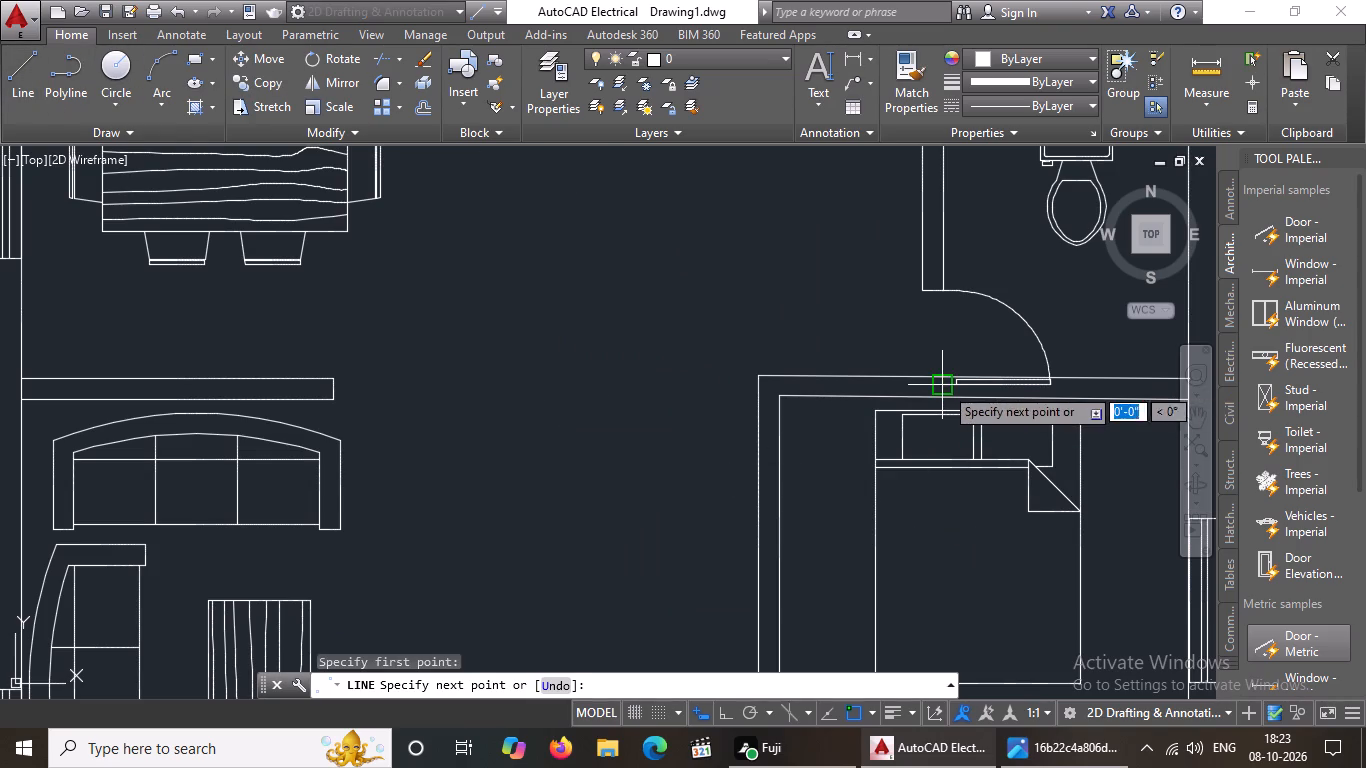
left_click(719, 709)
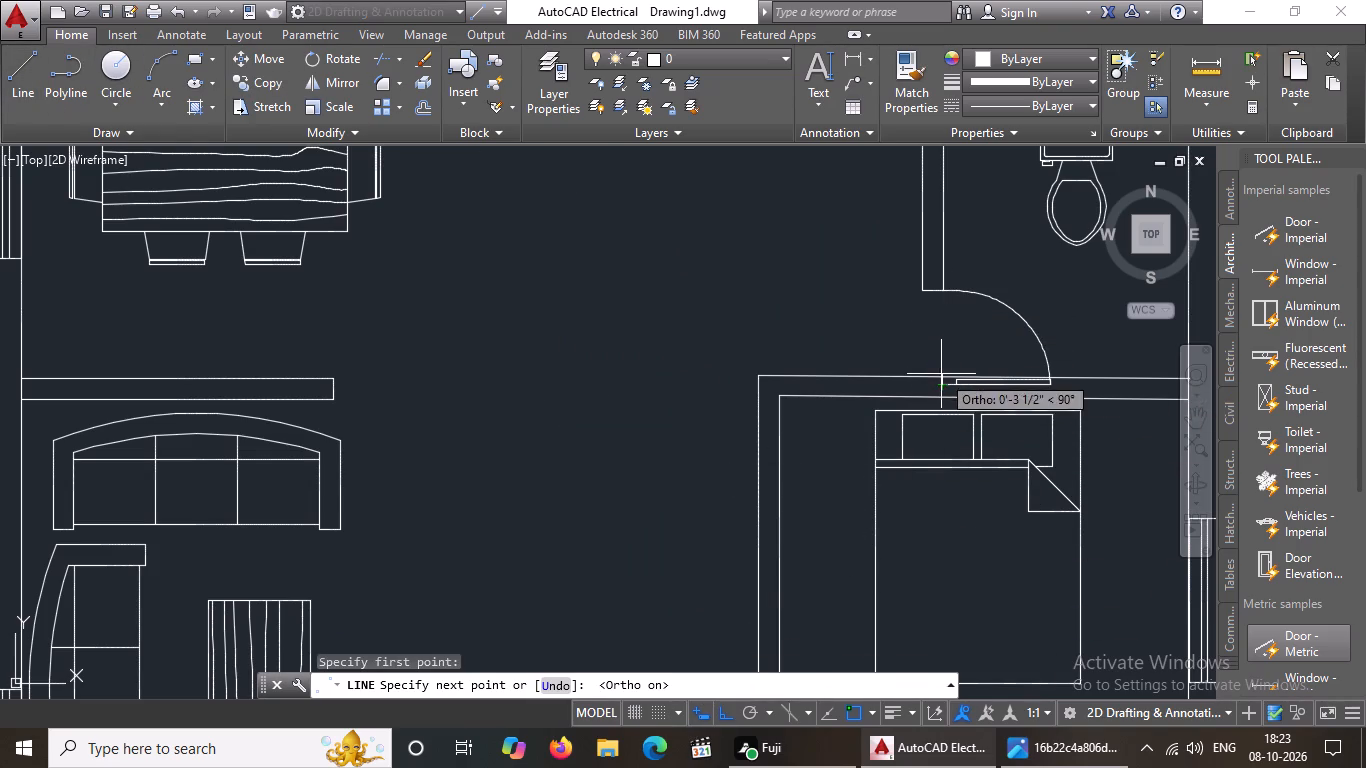
scroll(946, 378, "up", 4)
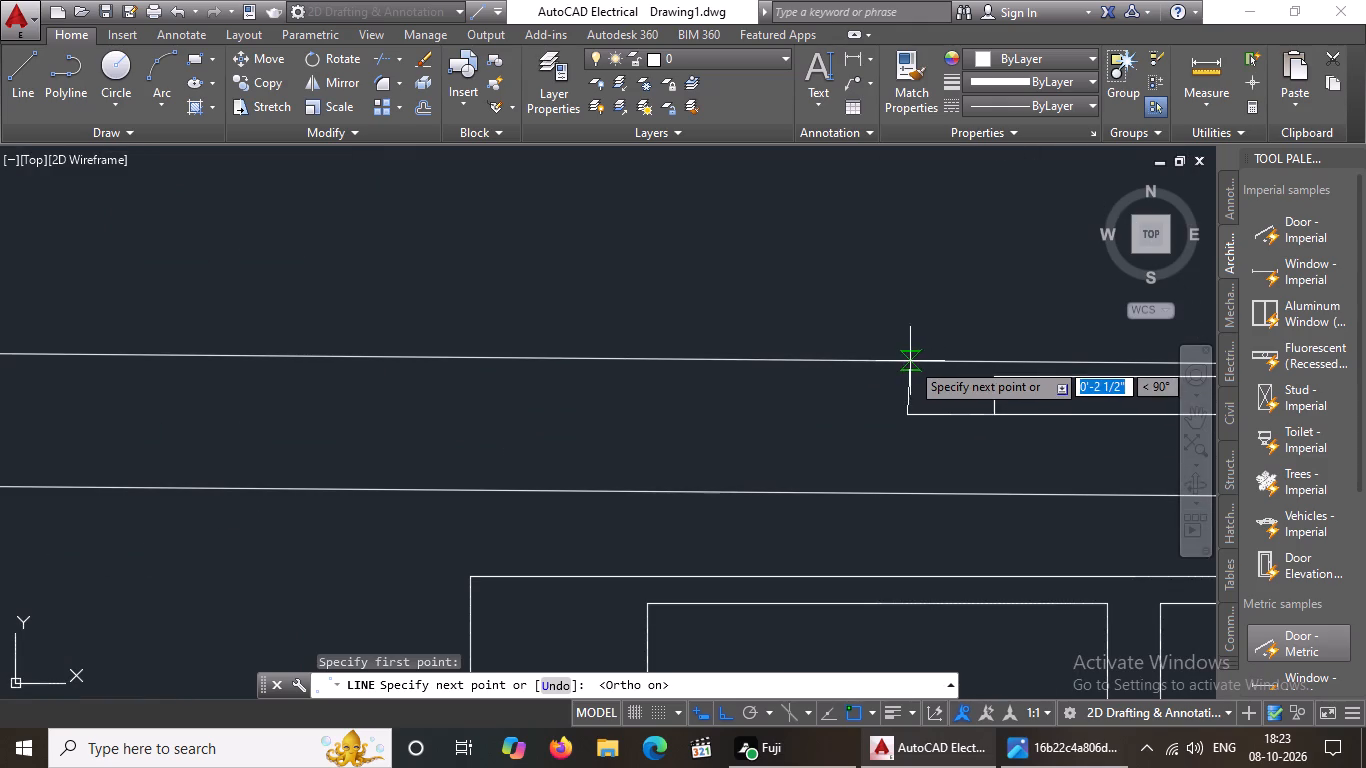
left_click(908, 362)
key("Escape")
Draw a line about 2 1/2" long from the south bedroom door's lower jamb end up to the north face of the staircase wall.
scroll(917, 402, "down", 6)
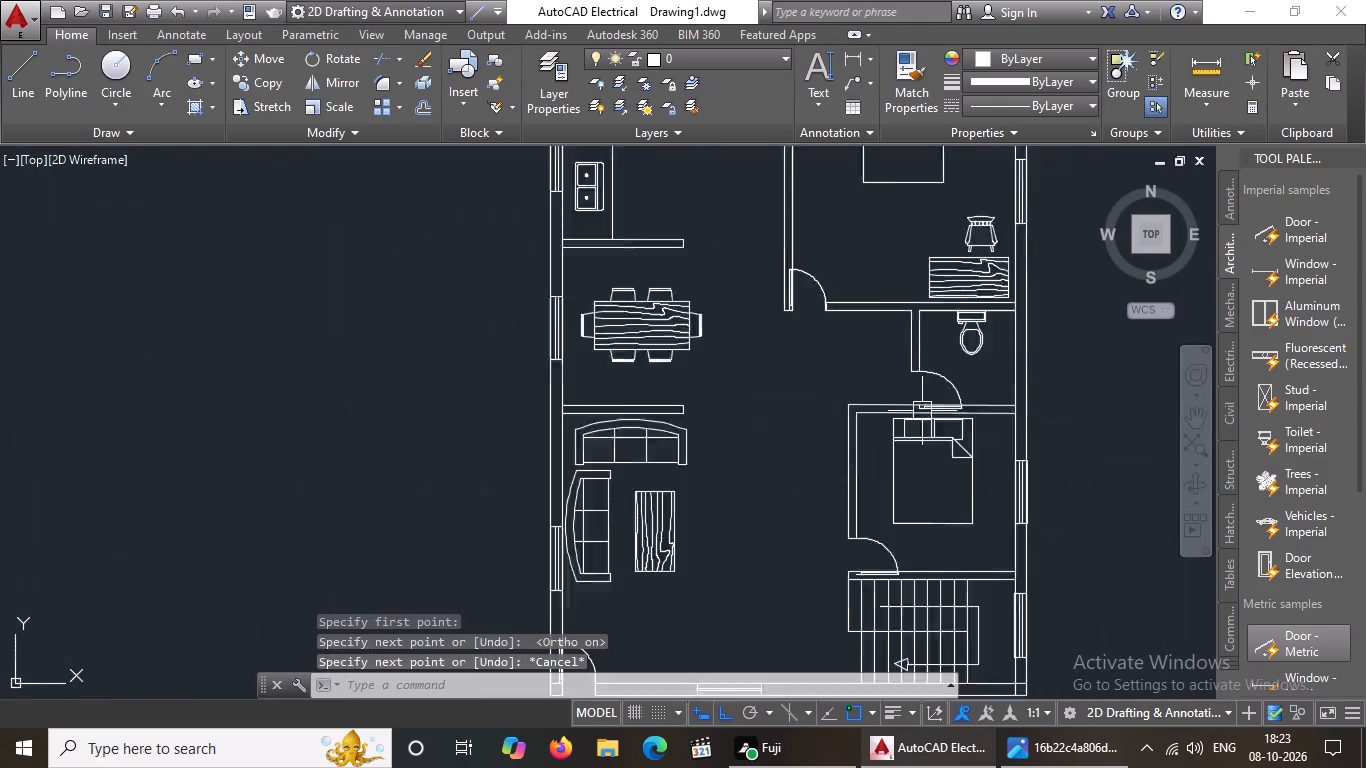
scroll(922, 411, "down", 2)
scroll(902, 464, "up", 3)
scroll(862, 586, "up", 4)
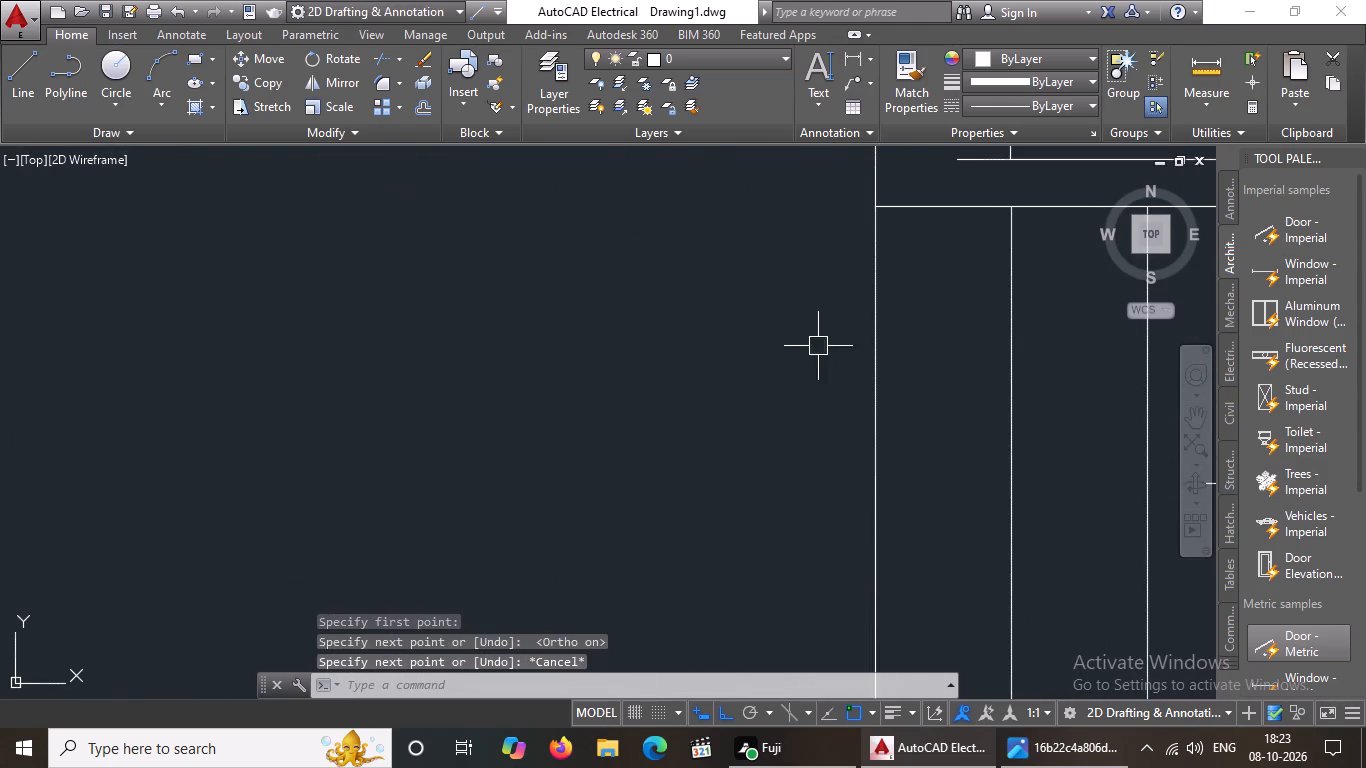
scroll(1044, 338, "down", 2)
scroll(1032, 244, "up", 2)
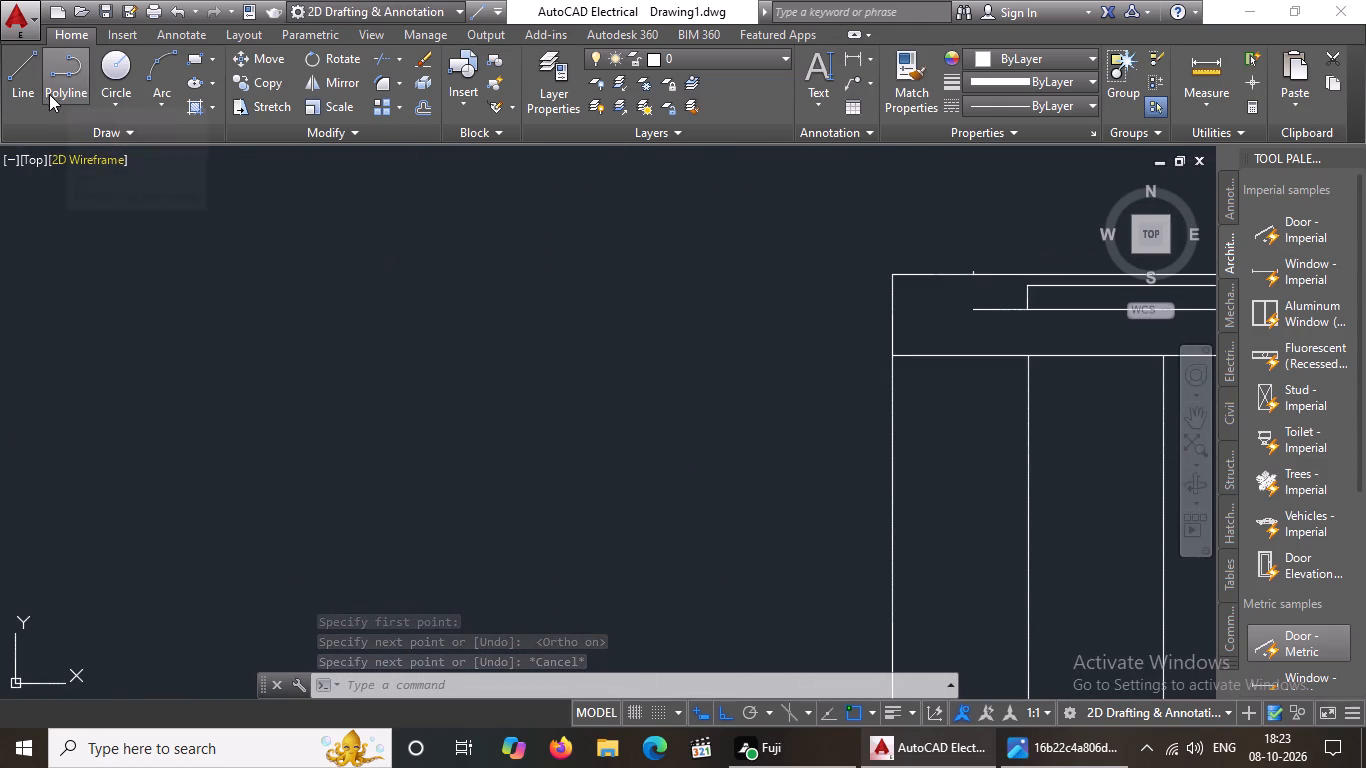
left_click_drag(21, 83, 62, 90)
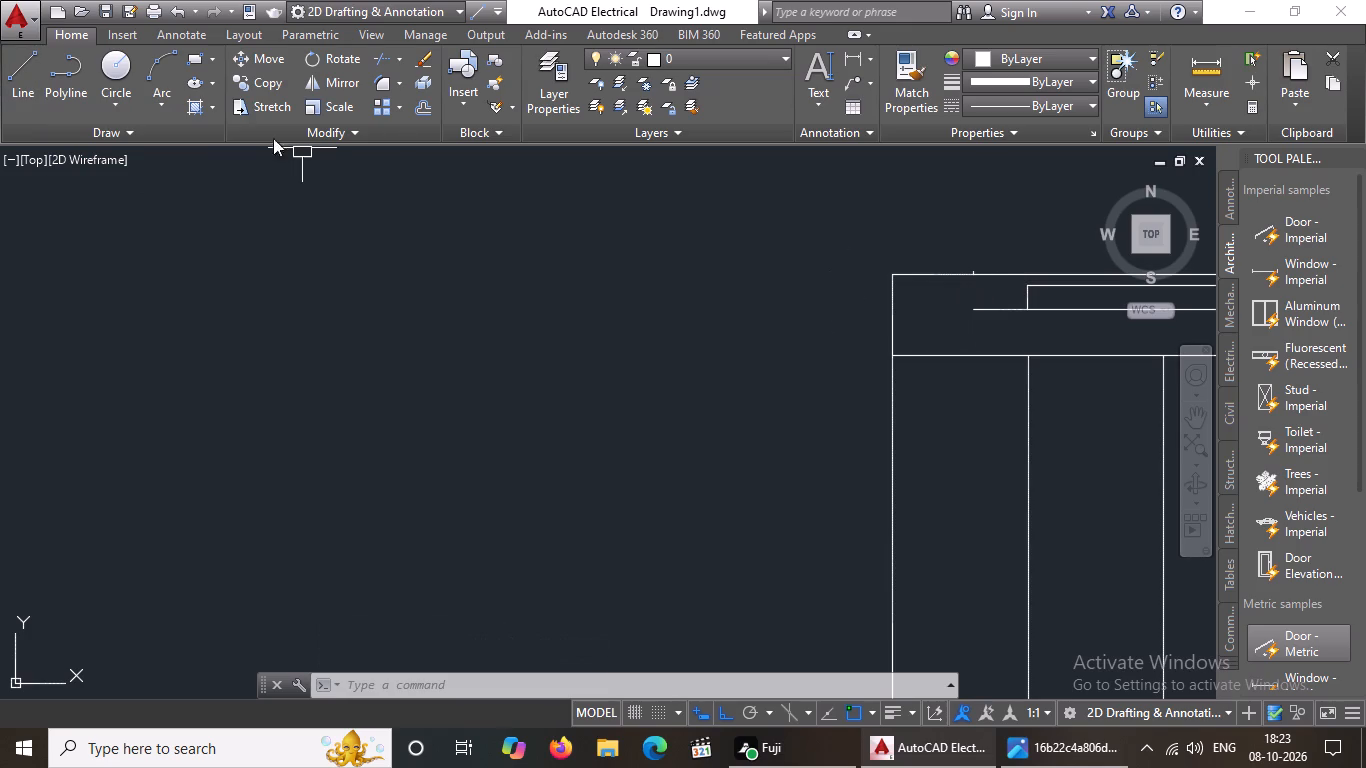
left_click(17, 90)
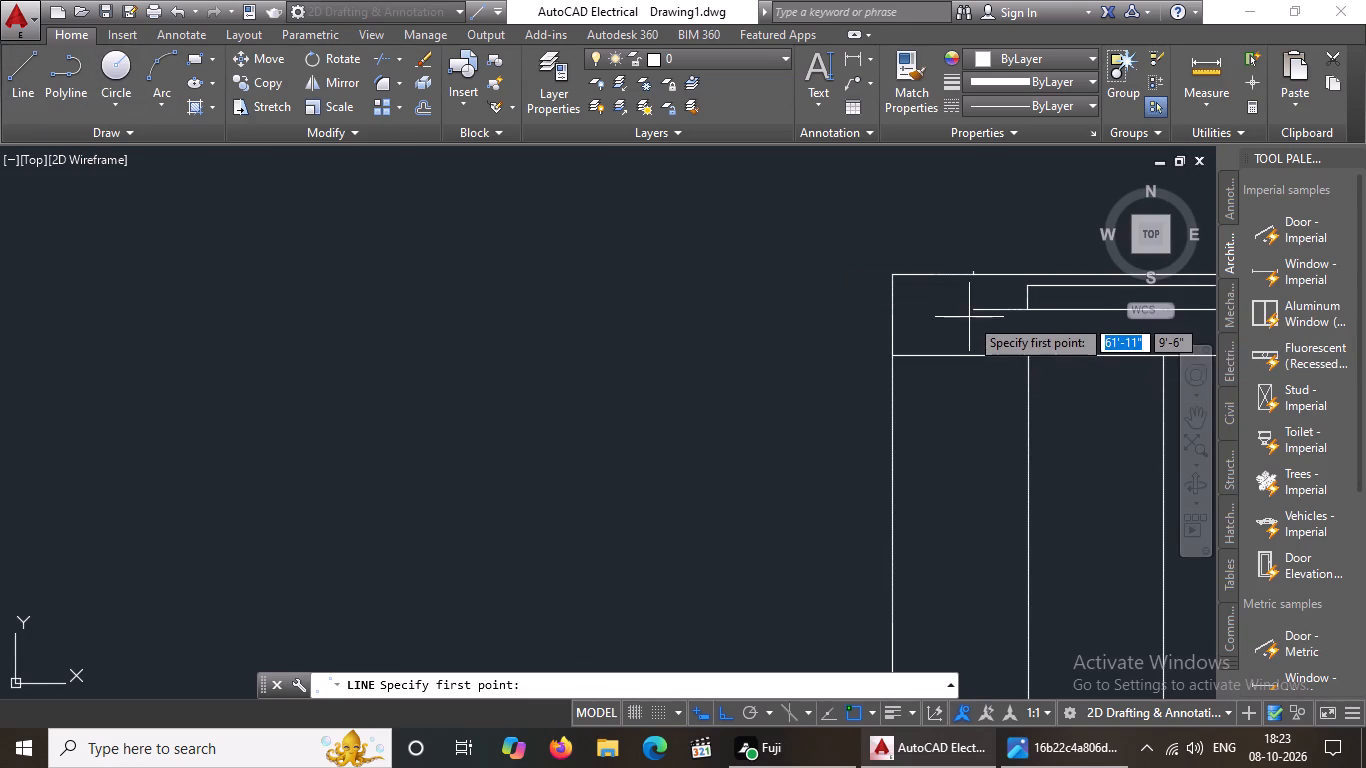
left_click(973, 310)
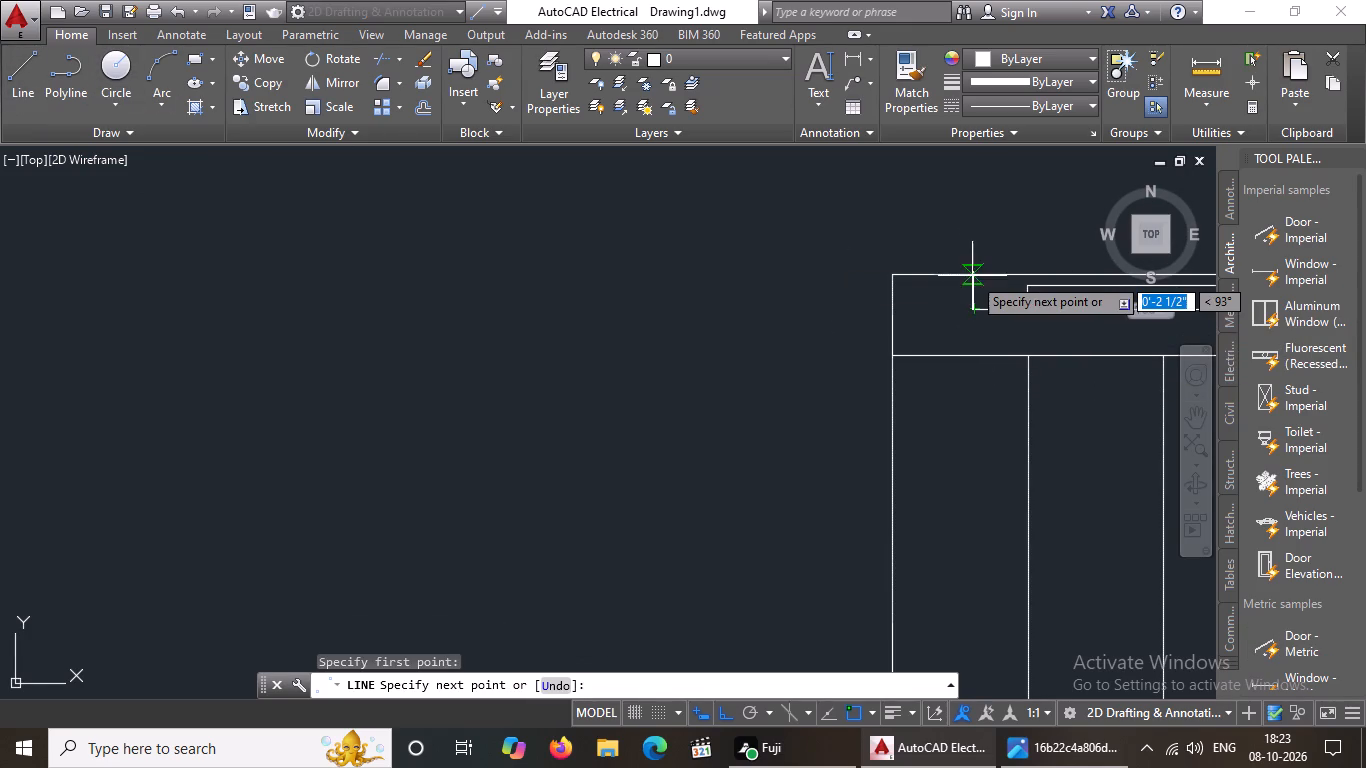
left_click(973, 274)
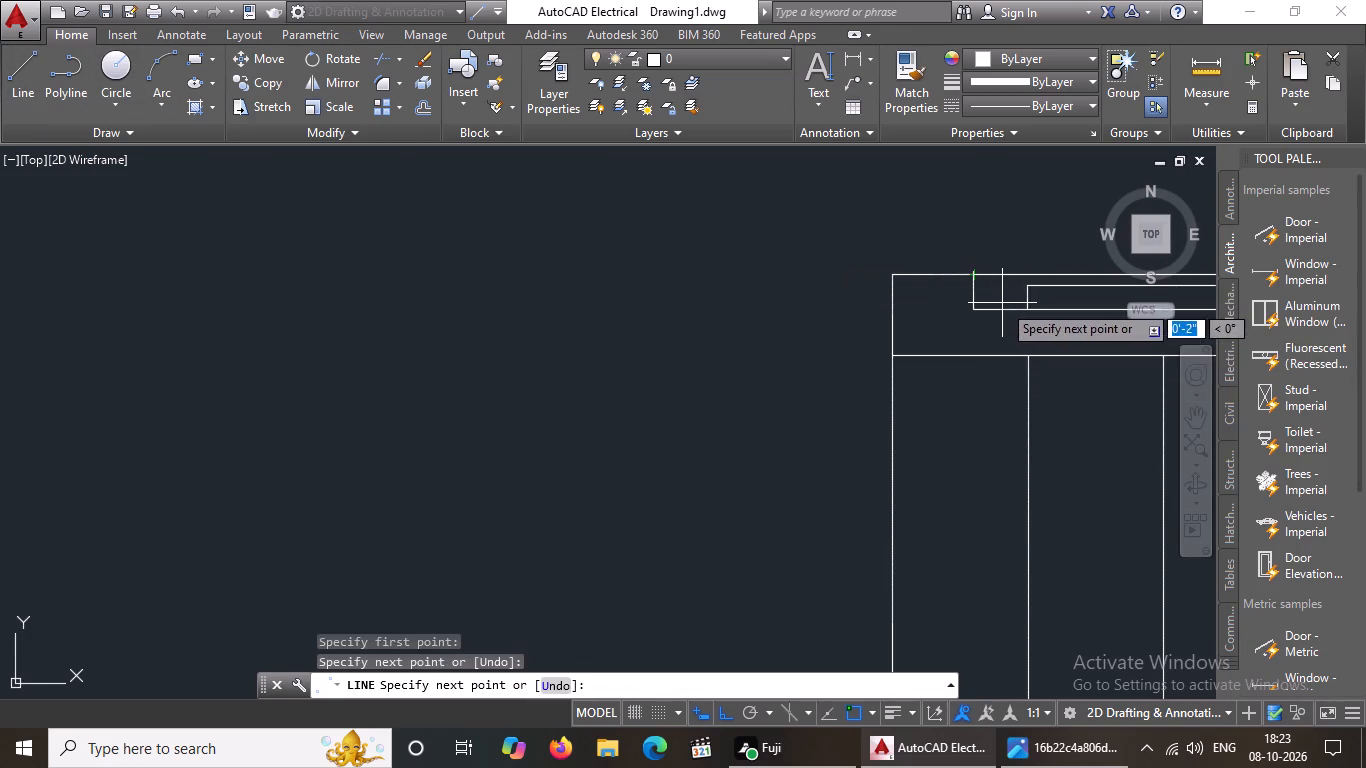
key("Escape")
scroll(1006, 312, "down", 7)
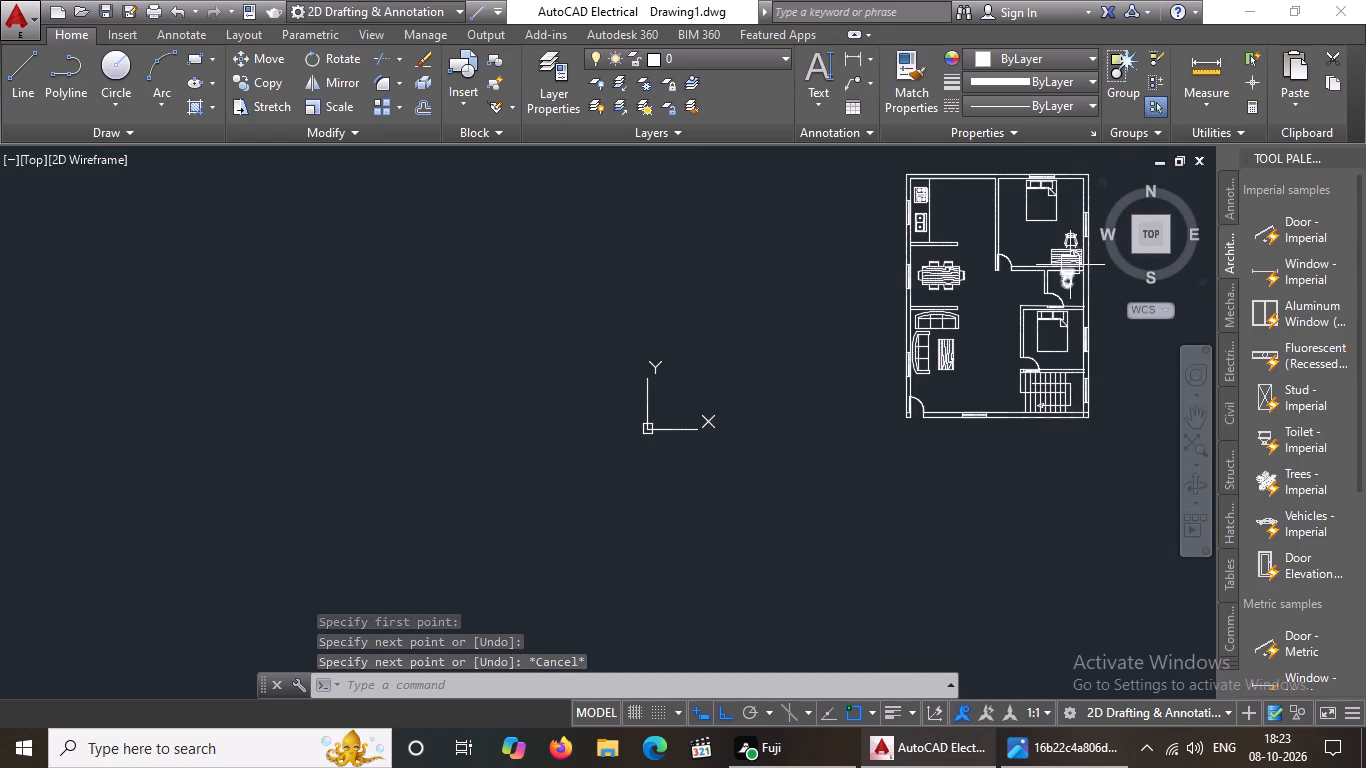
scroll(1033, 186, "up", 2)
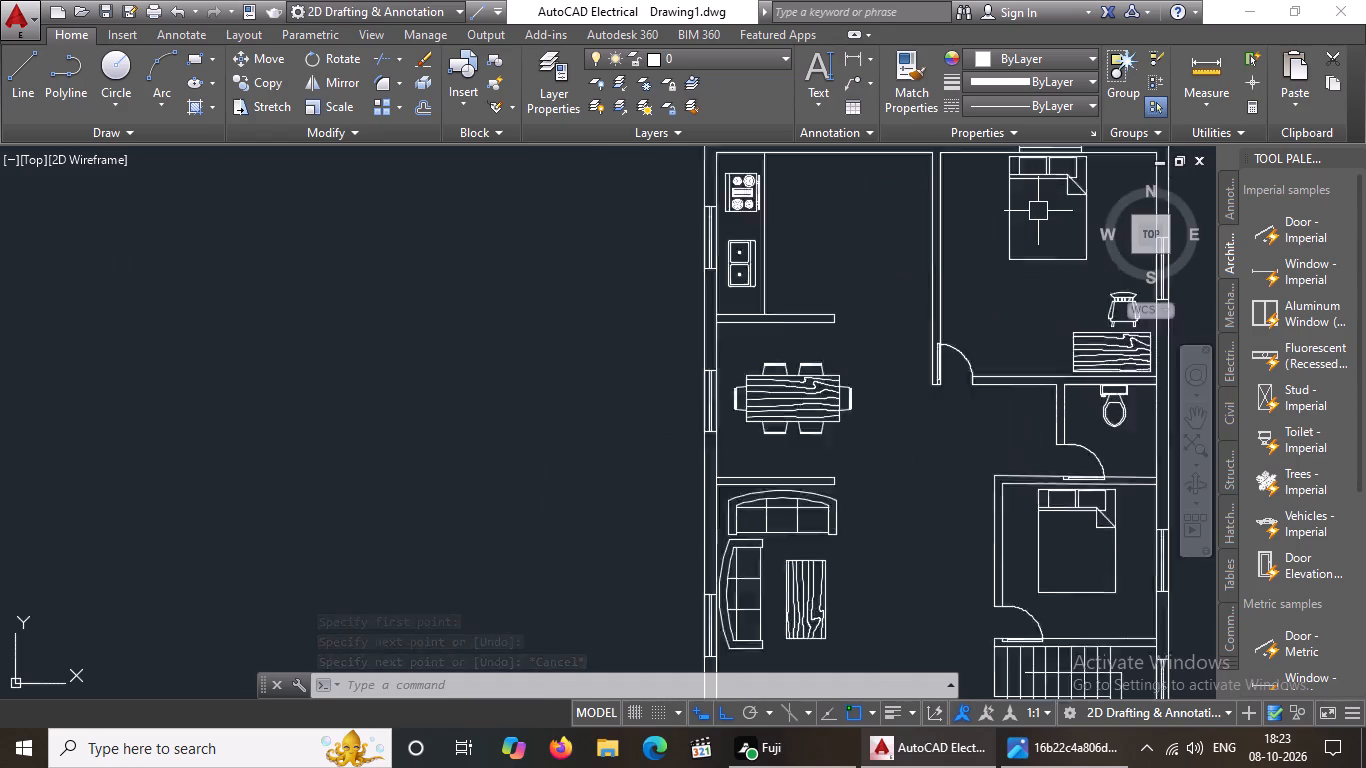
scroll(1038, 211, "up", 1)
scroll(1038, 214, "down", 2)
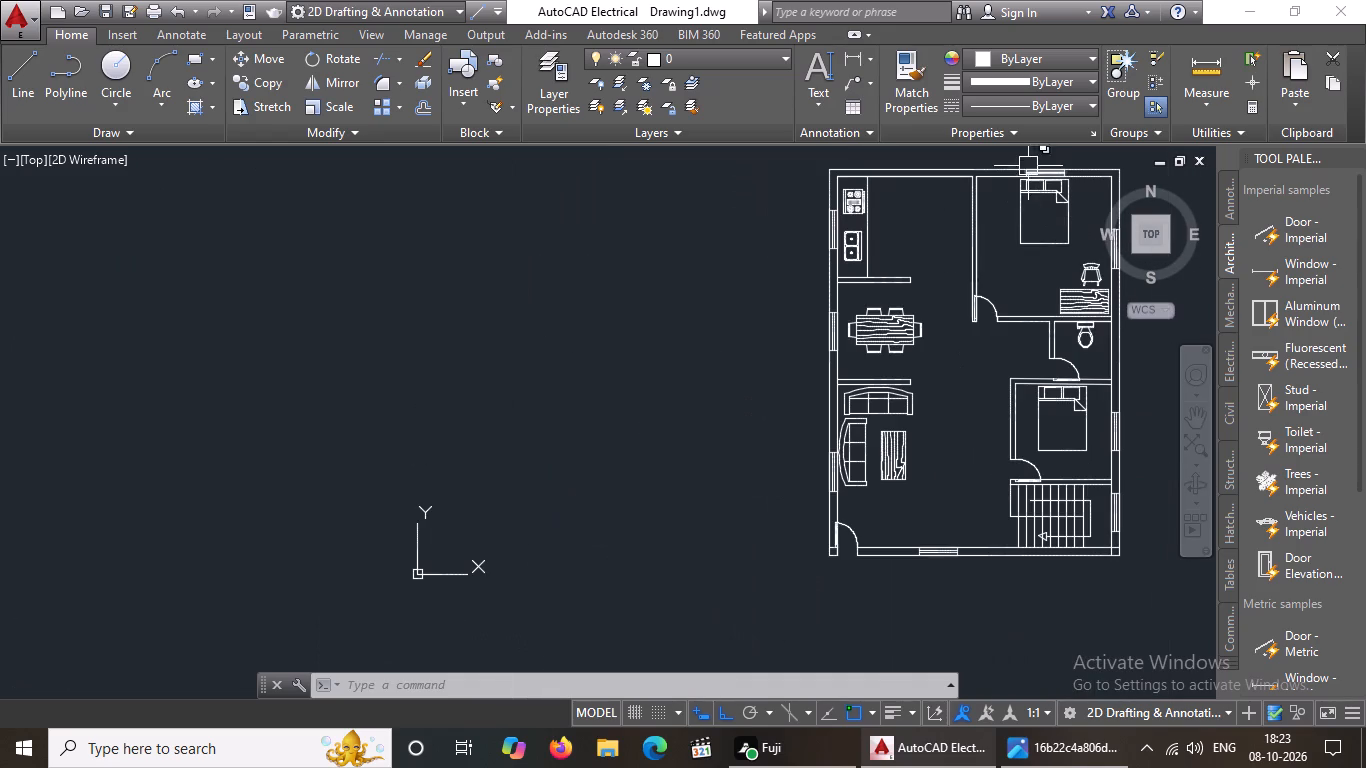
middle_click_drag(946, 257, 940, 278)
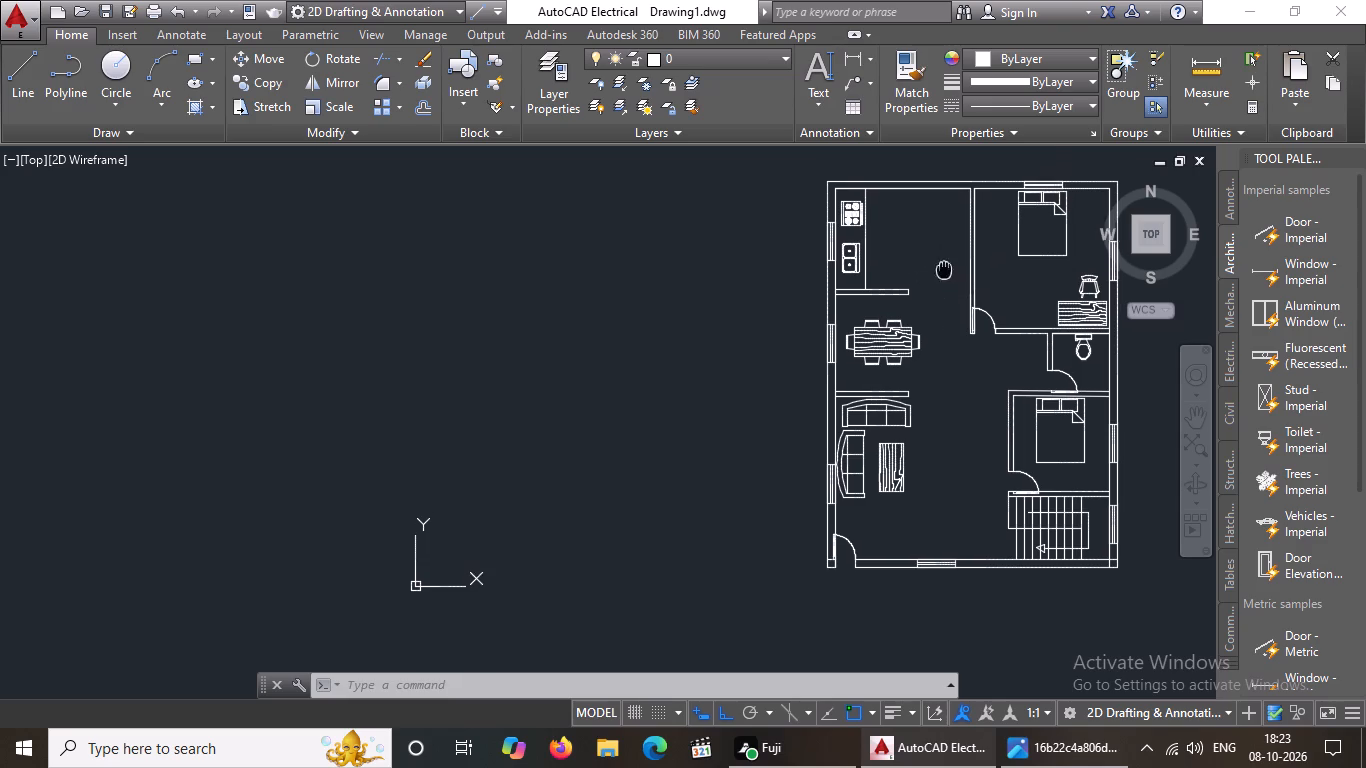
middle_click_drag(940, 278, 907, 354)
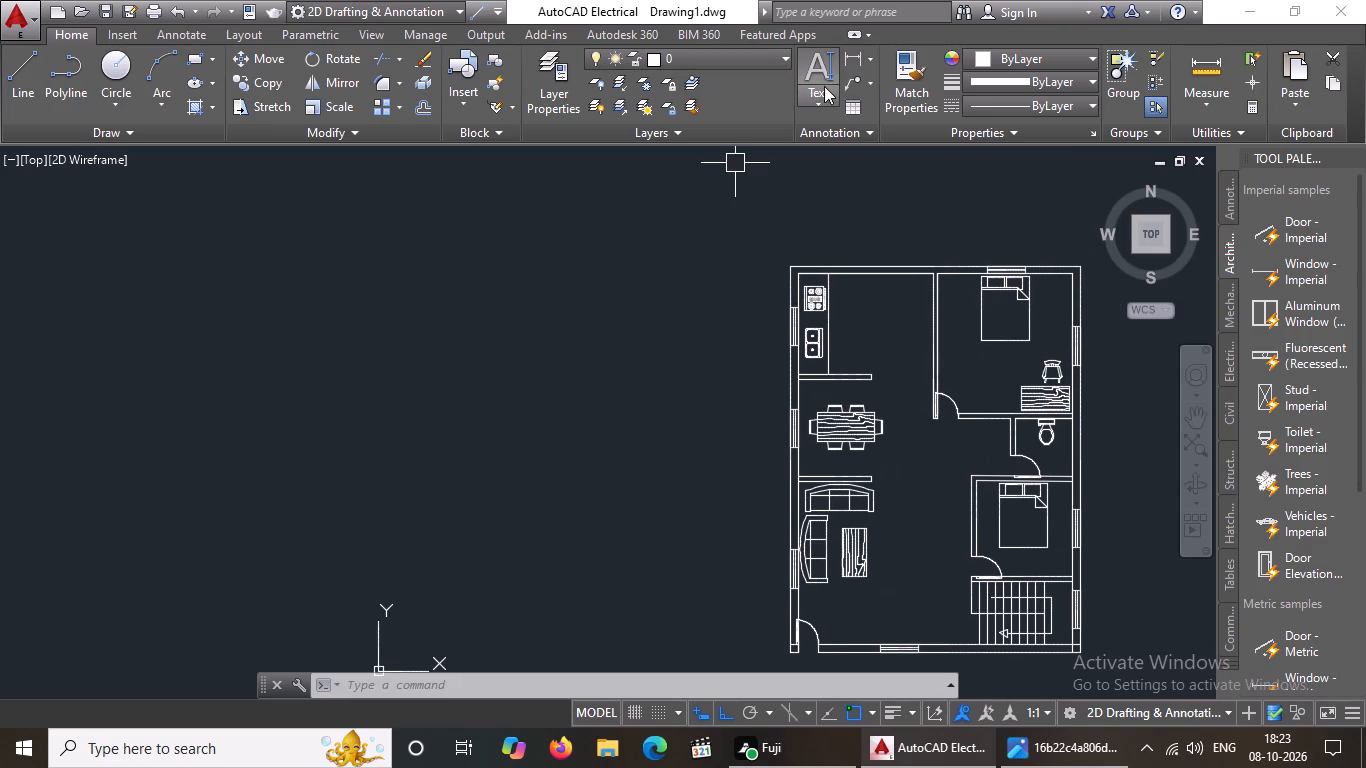
Add a multiline text in the open floor of the kitchen, beside the counter, reading KITCHEN in capitals.
left_click(823, 95)
left_click(848, 126)
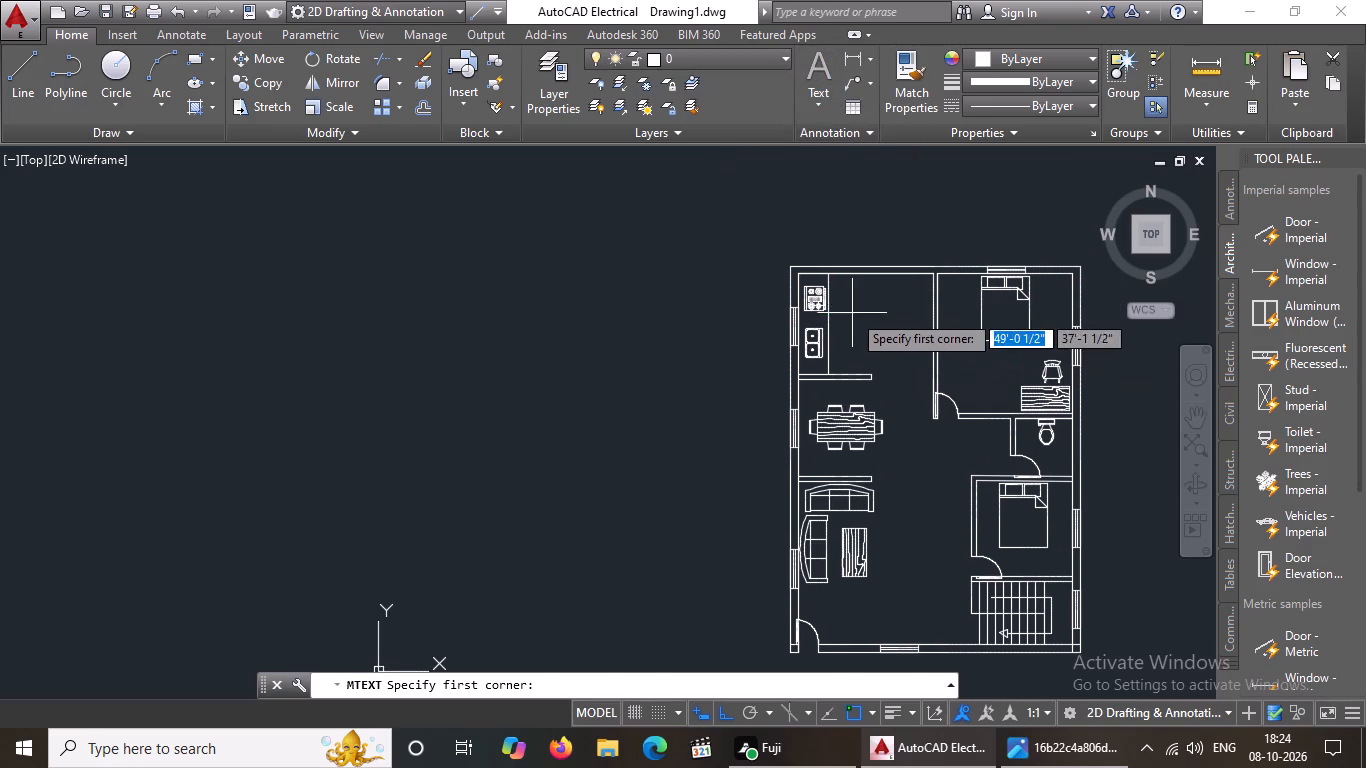
left_click_drag(850, 304, 861, 316)
left_click(915, 347)
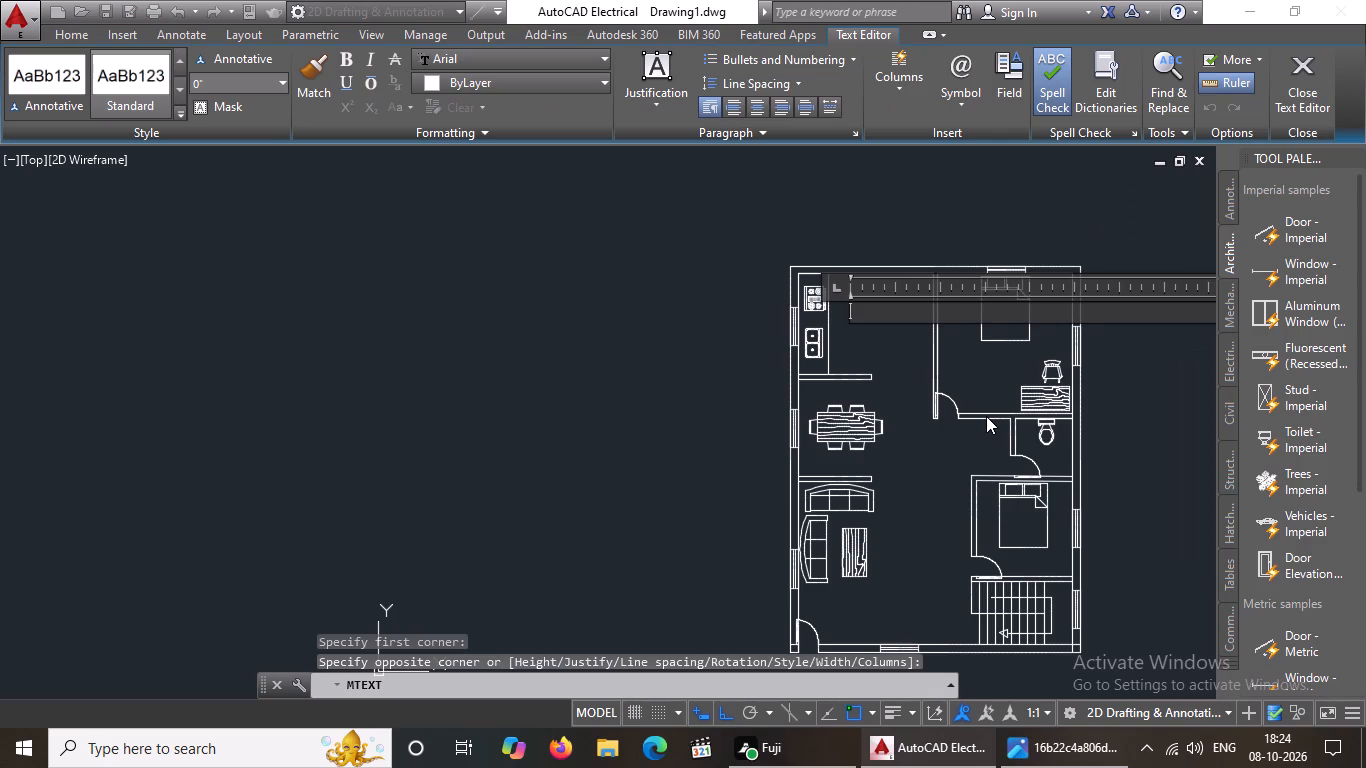
type("kitchen")
key("Return")
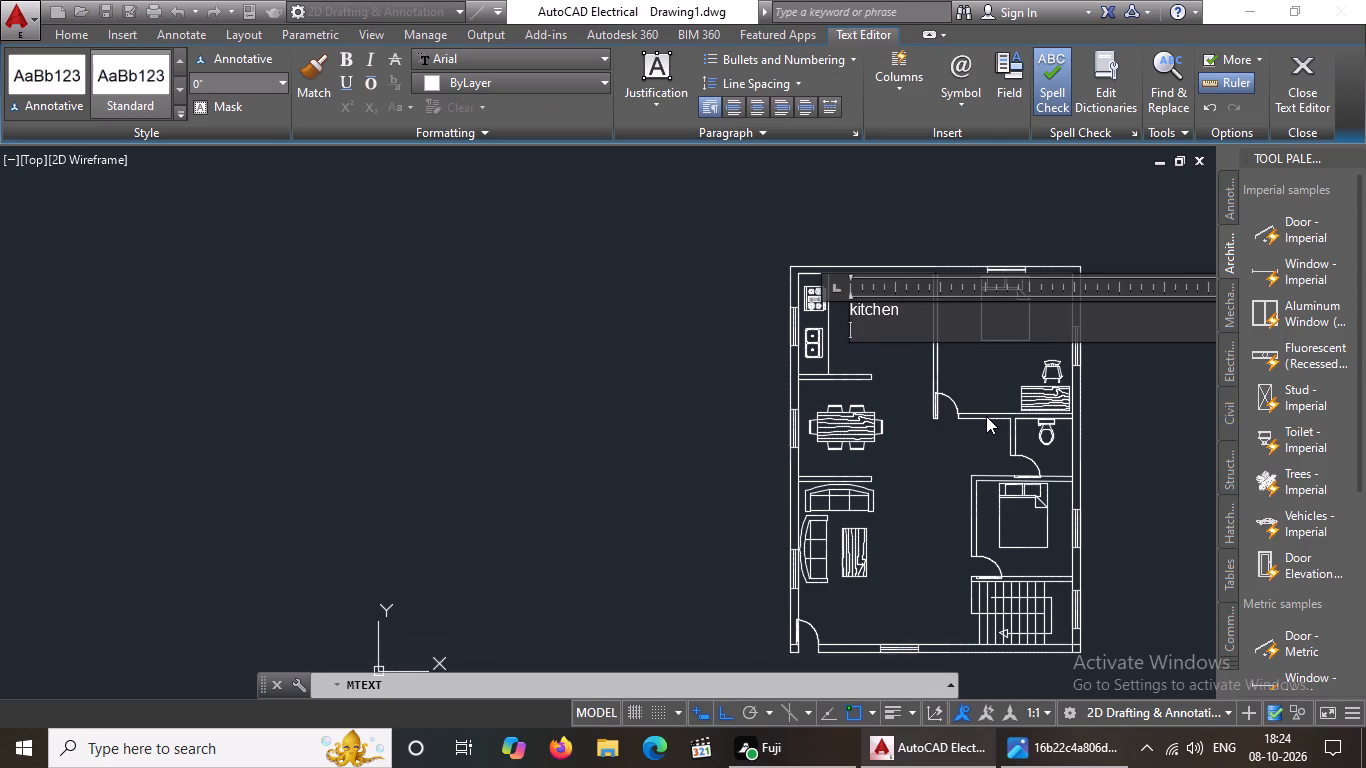
key("BackSpace")
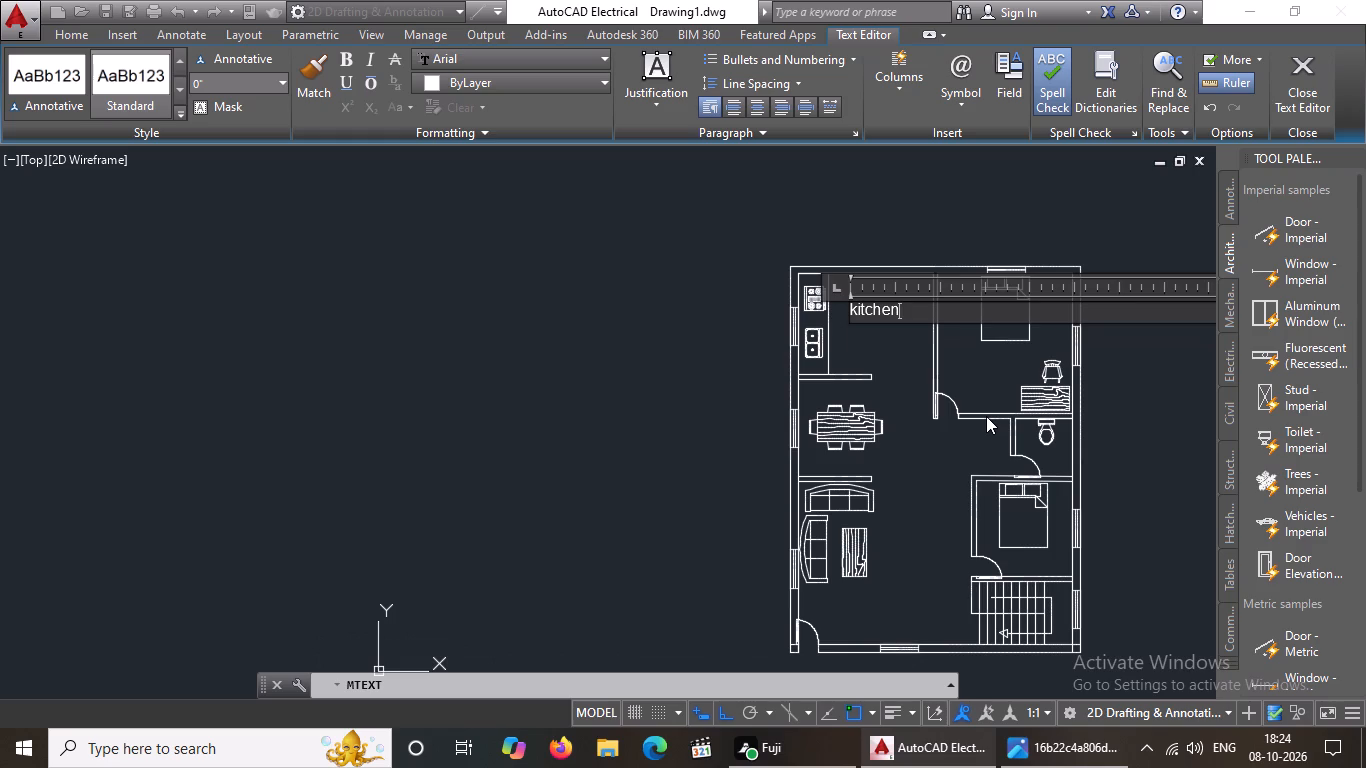
key("BackSpace")
key("BackSpace")
key("BackSpace")
key("BackSpace")
key("BackSpace")
key("BackSpace")
key("BackSpace")
type("KITCHEN")
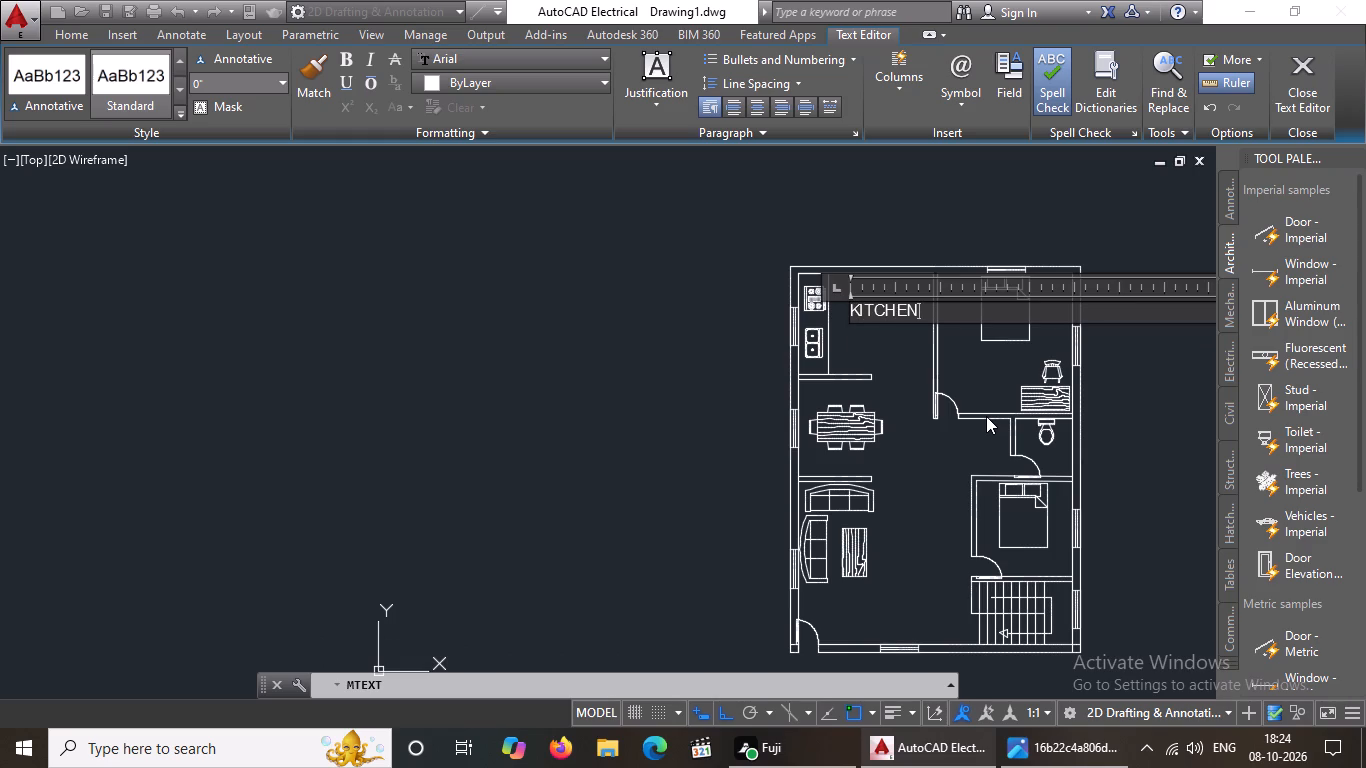
Add the room size 14'X10'6" as a second line of the kitchen label and finish the text.
key("Return")
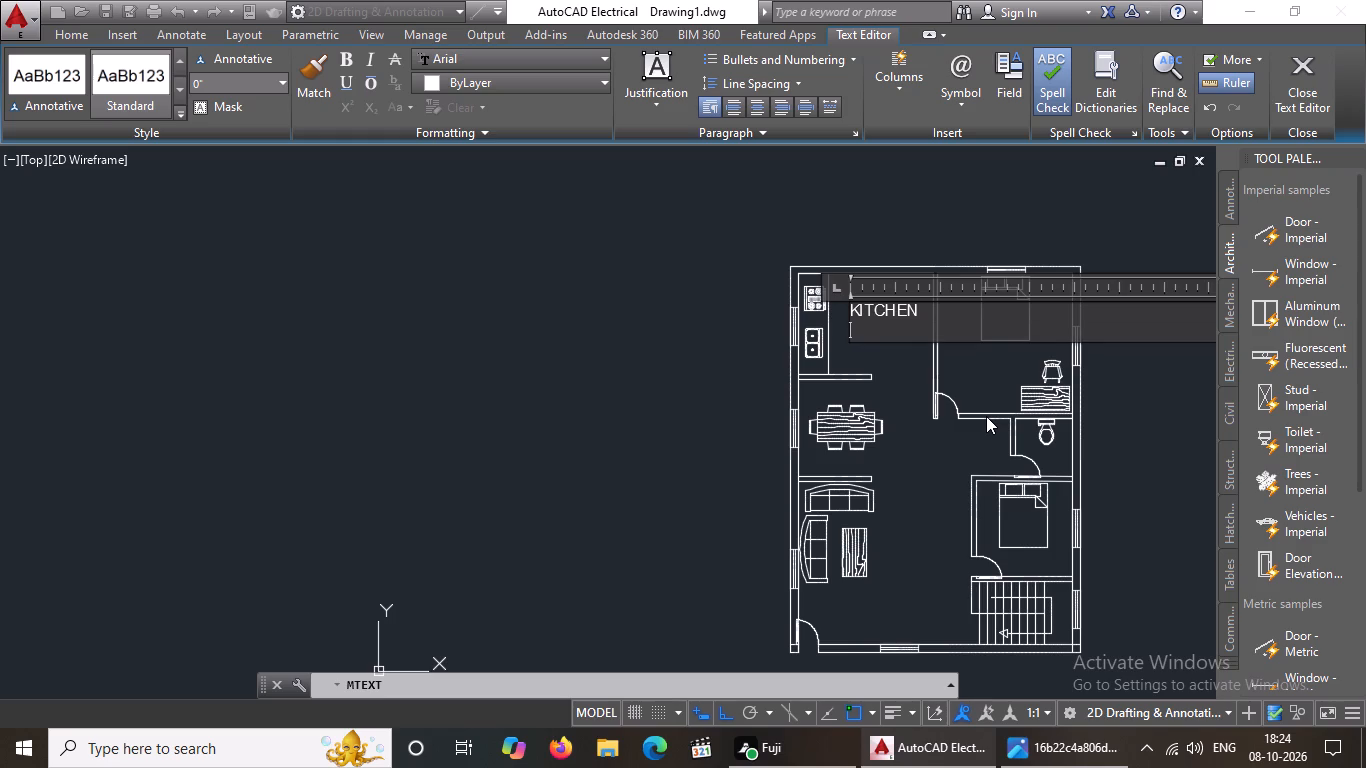
type("14")
key("apostrophe")
type("X10'")
type("6\"")
left_click(903, 372)
Set the text height of the tiny kitchen label to 10" in its properties.
scroll(884, 319, "up", 3)
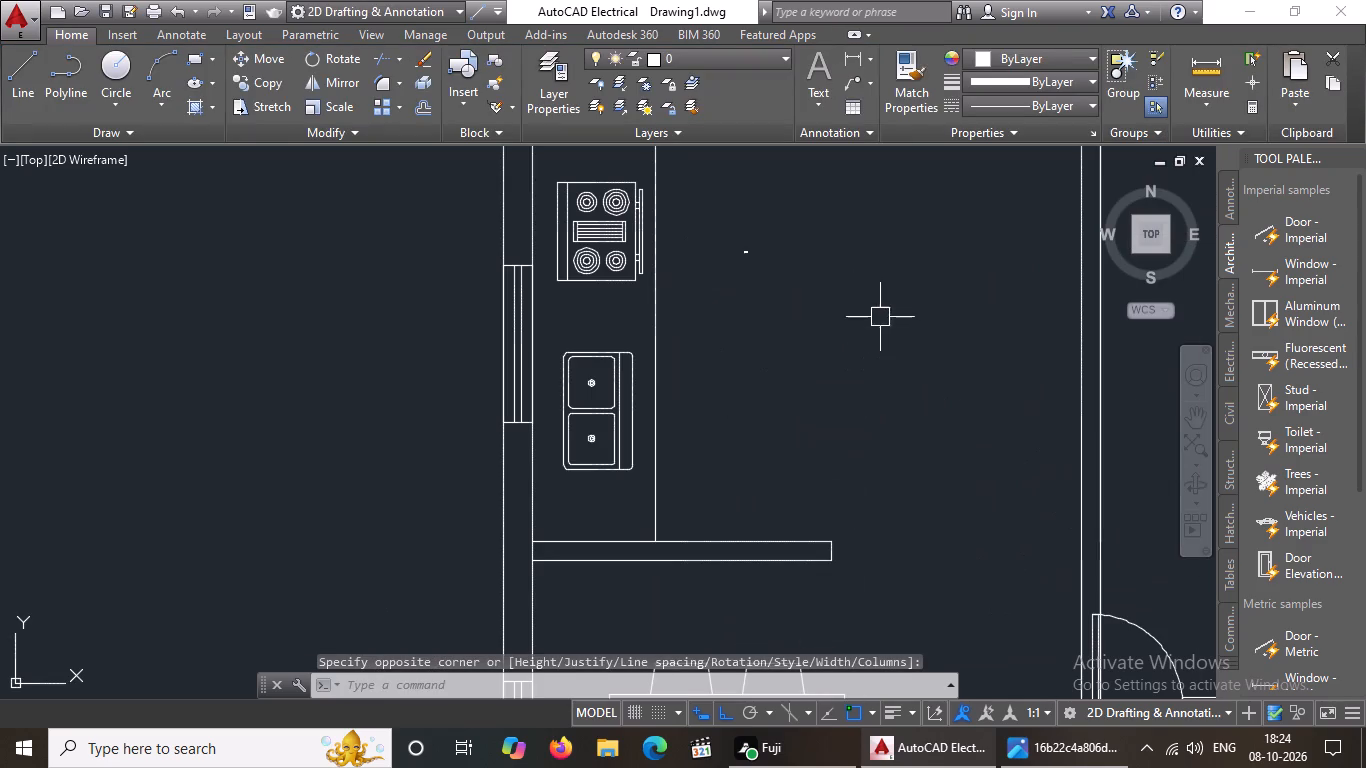
left_click(740, 245)
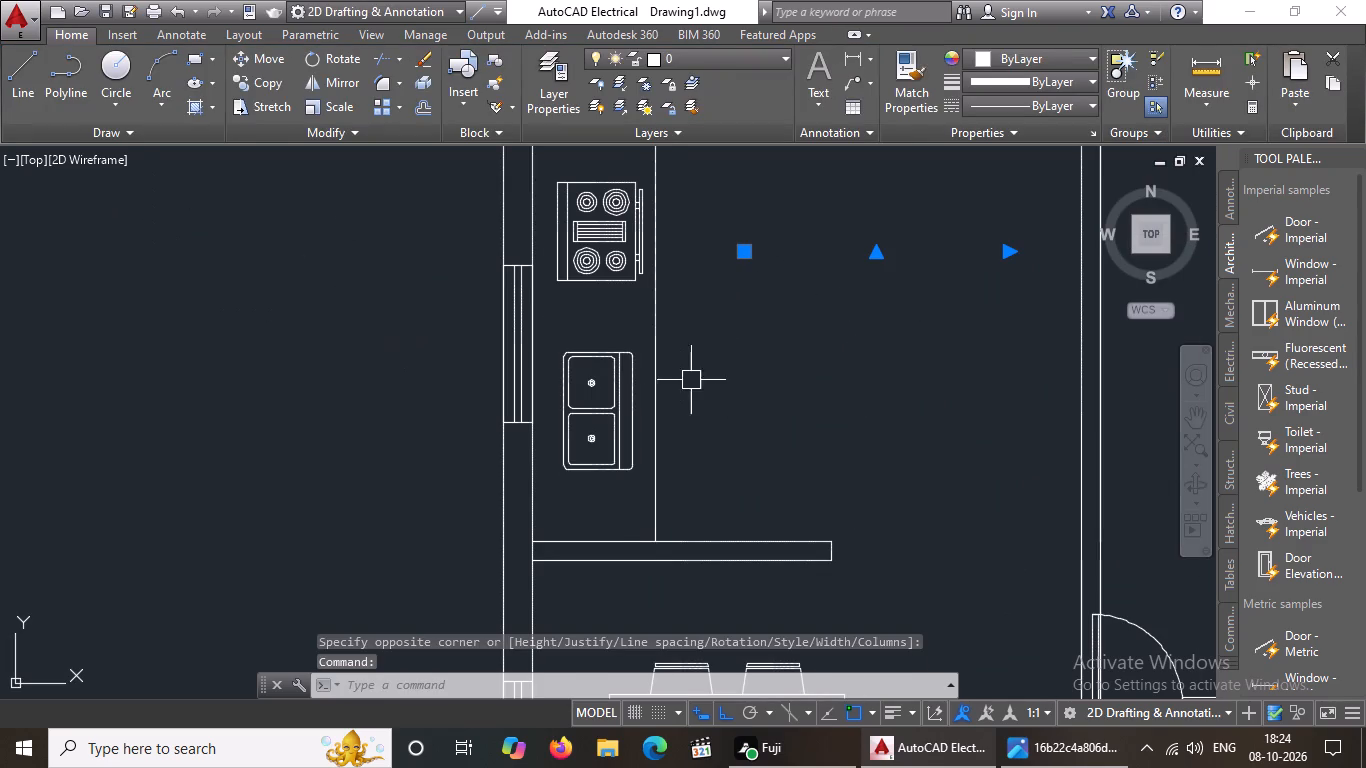
right_click(741, 376)
left_click(787, 690)
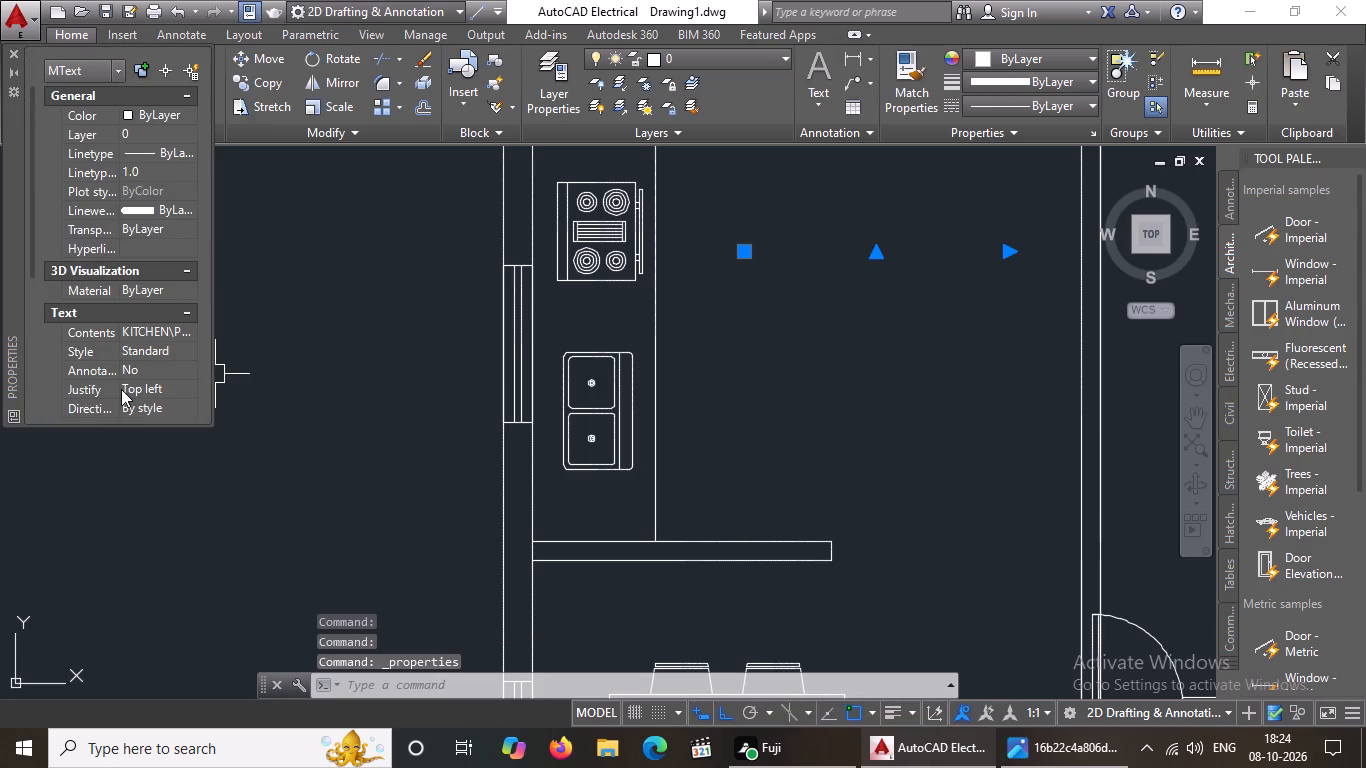
scroll(119, 381, "down", 2)
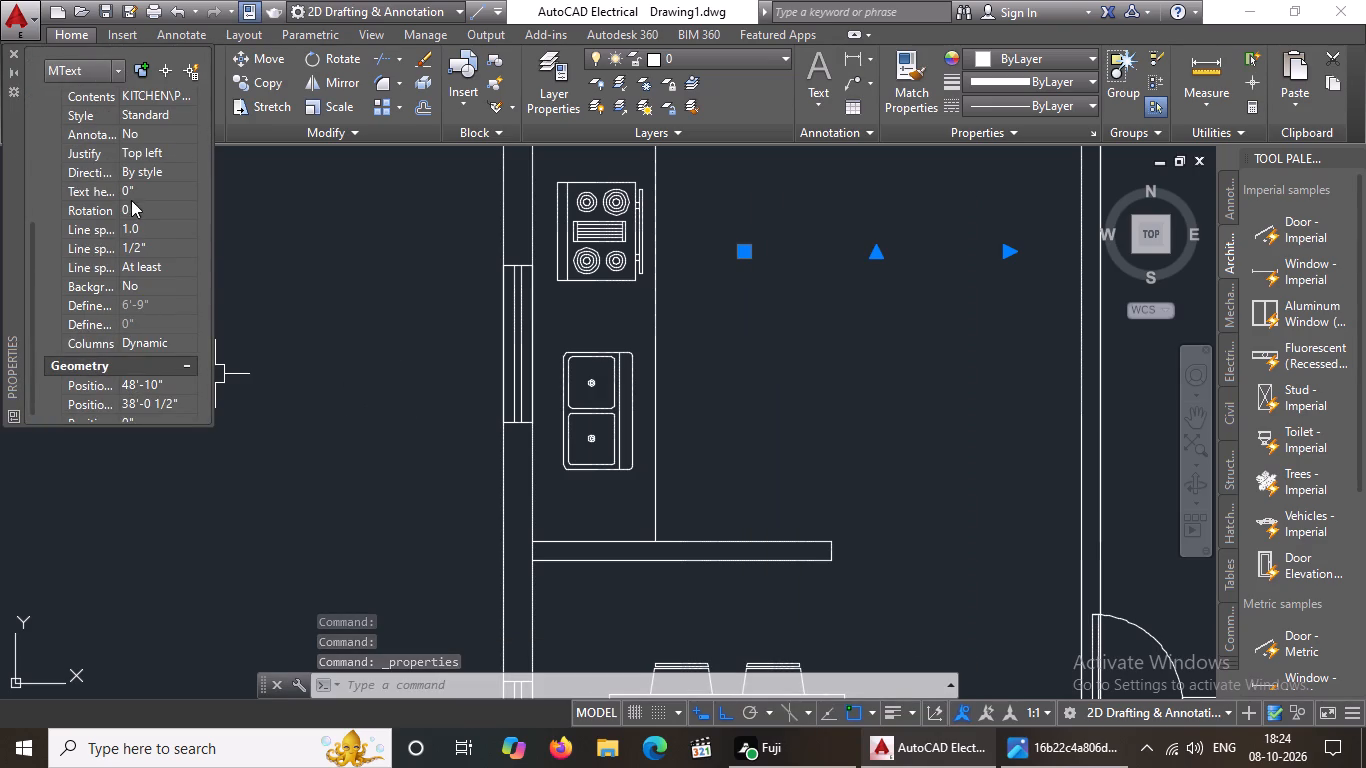
left_click(131, 186)
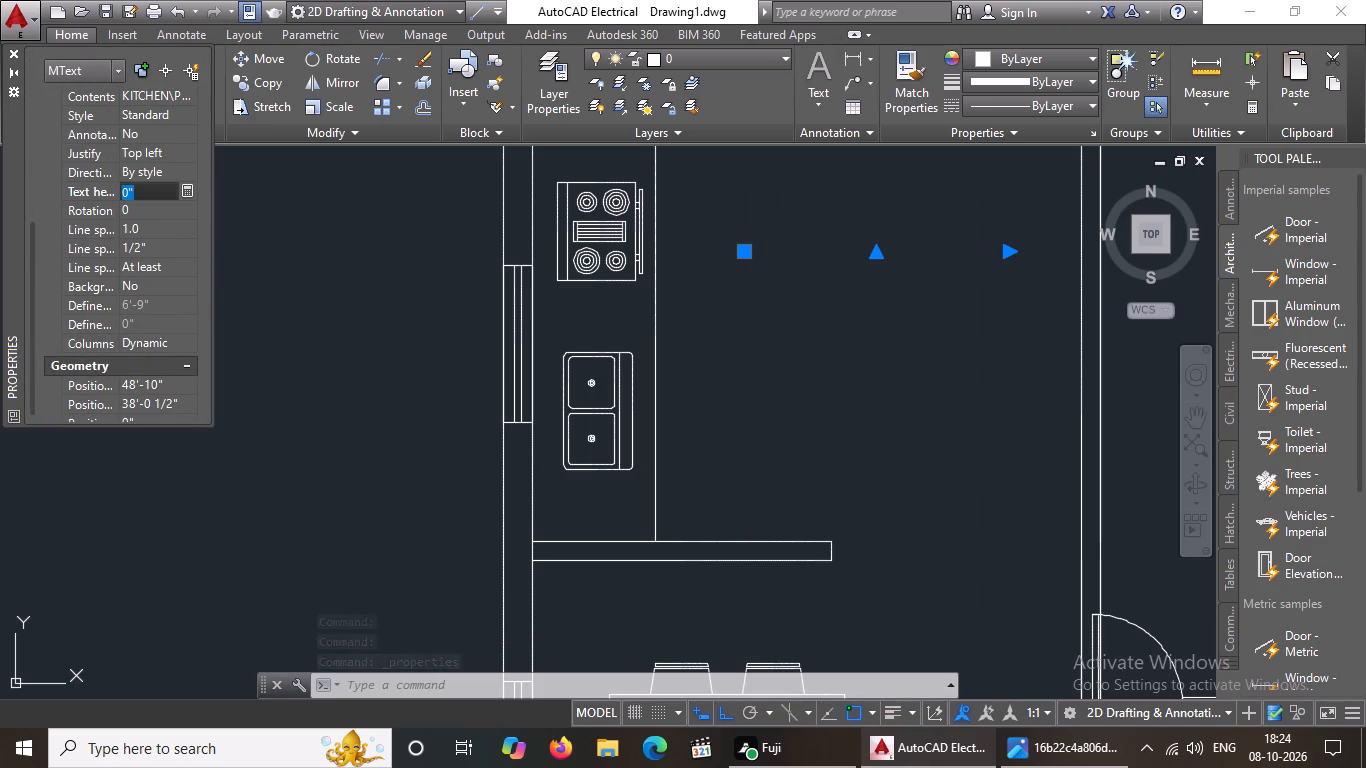
left_click(124, 189)
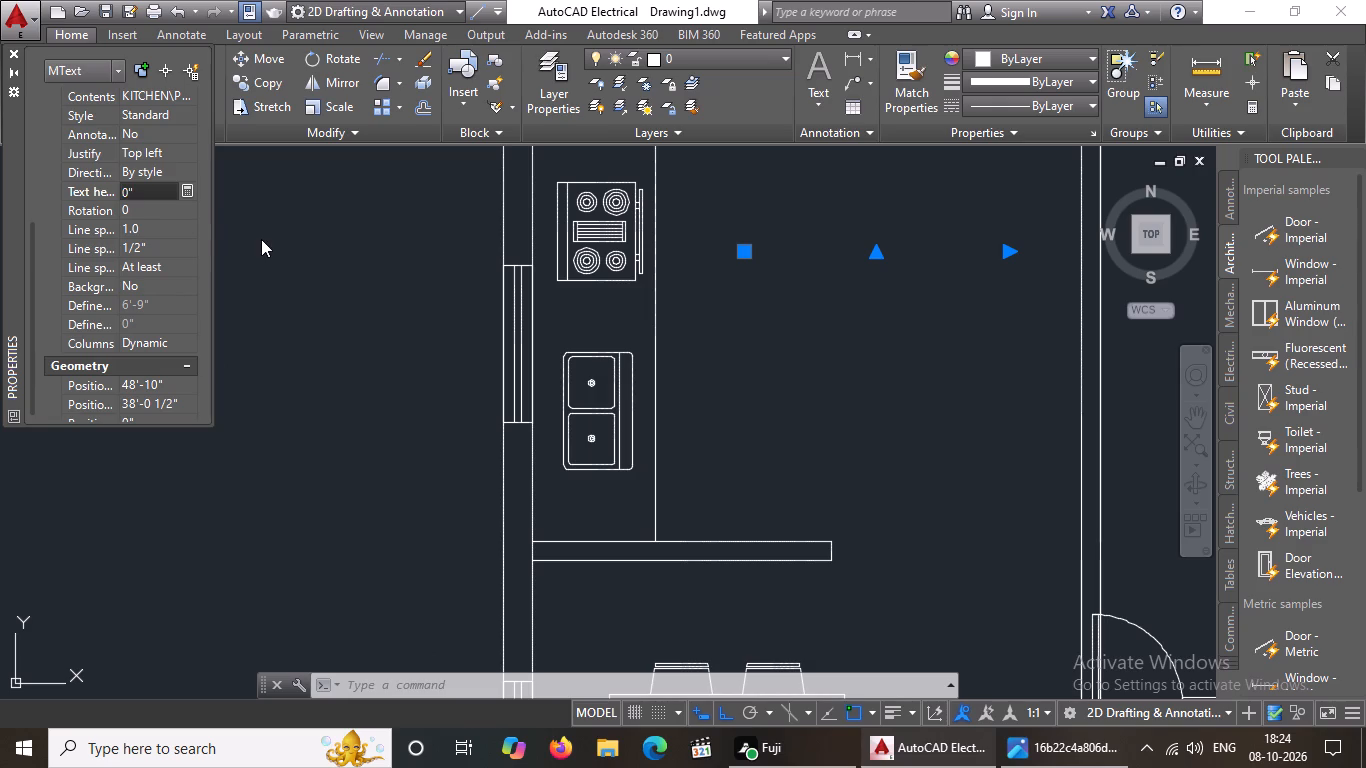
key("1")
key("Return")
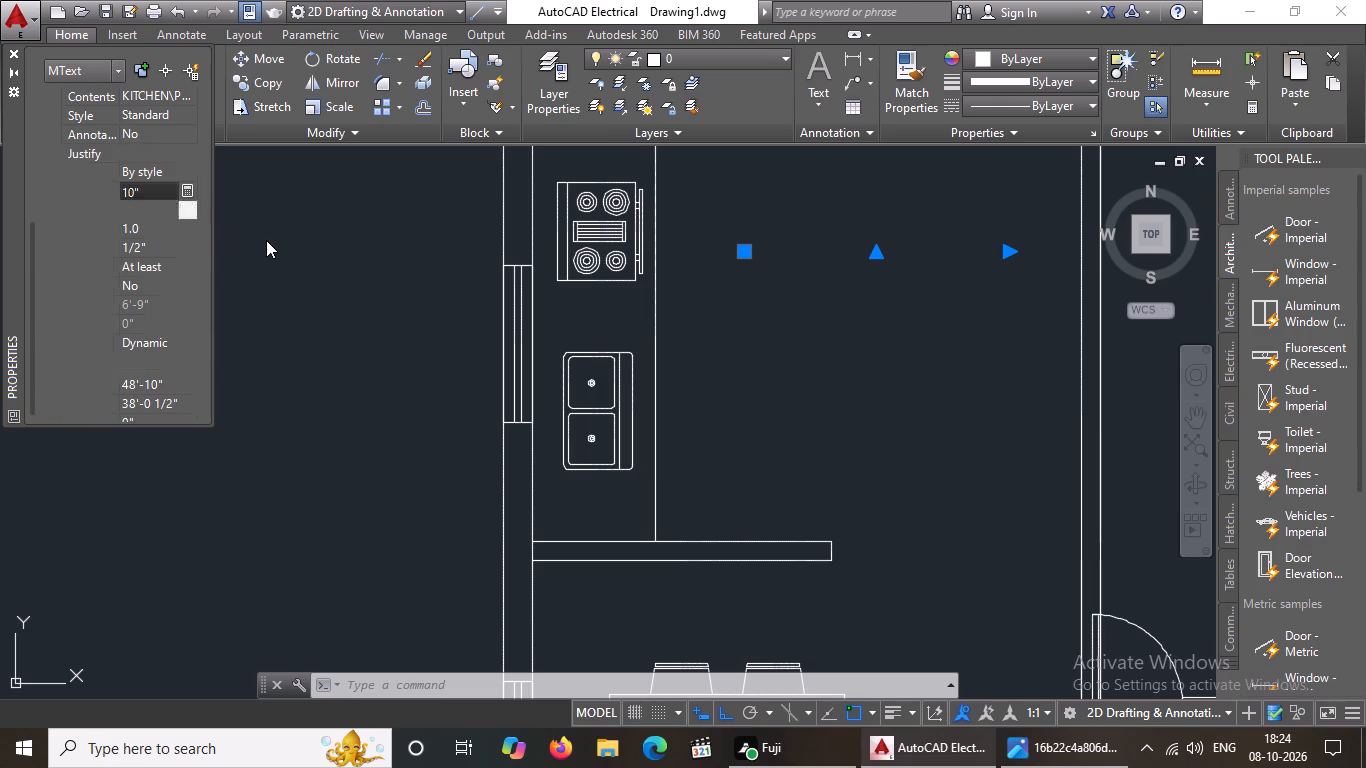
scroll(831, 323, "down", 4)
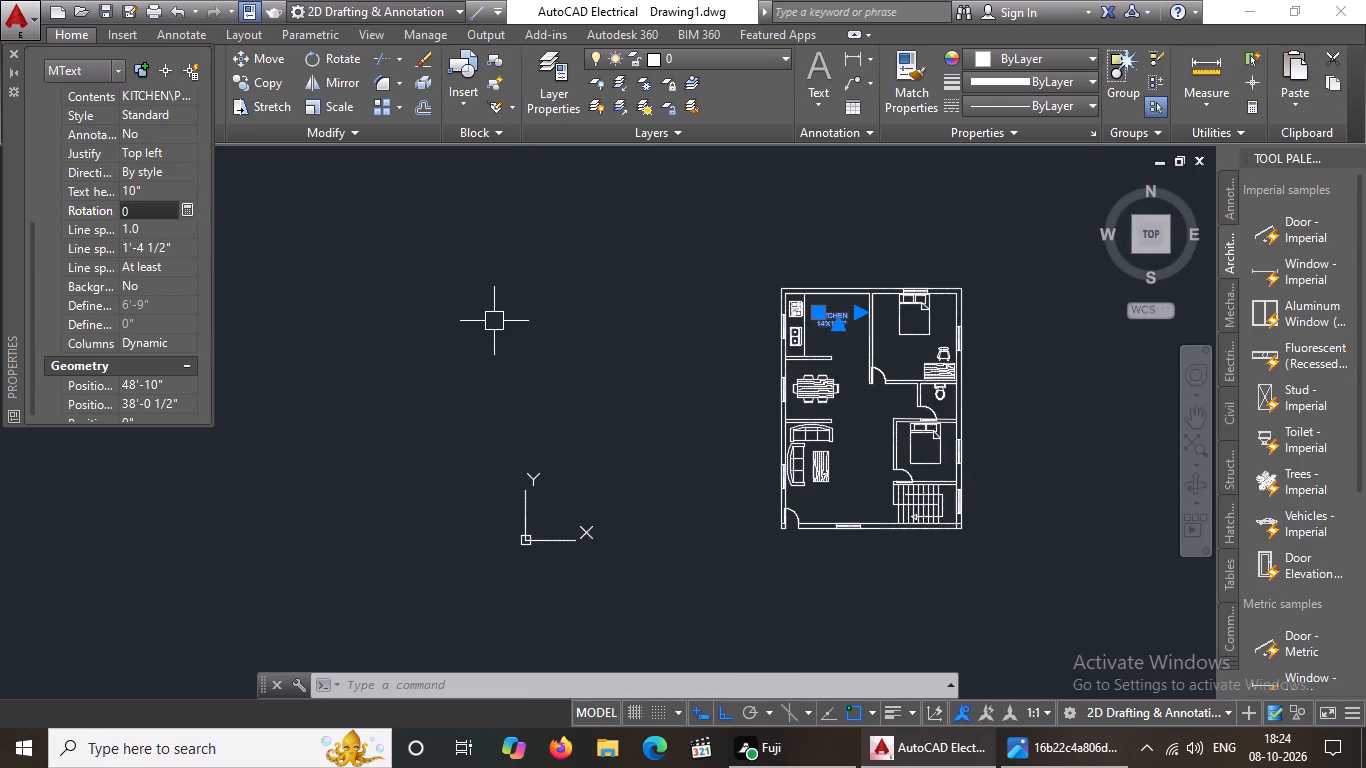
left_click(12, 51)
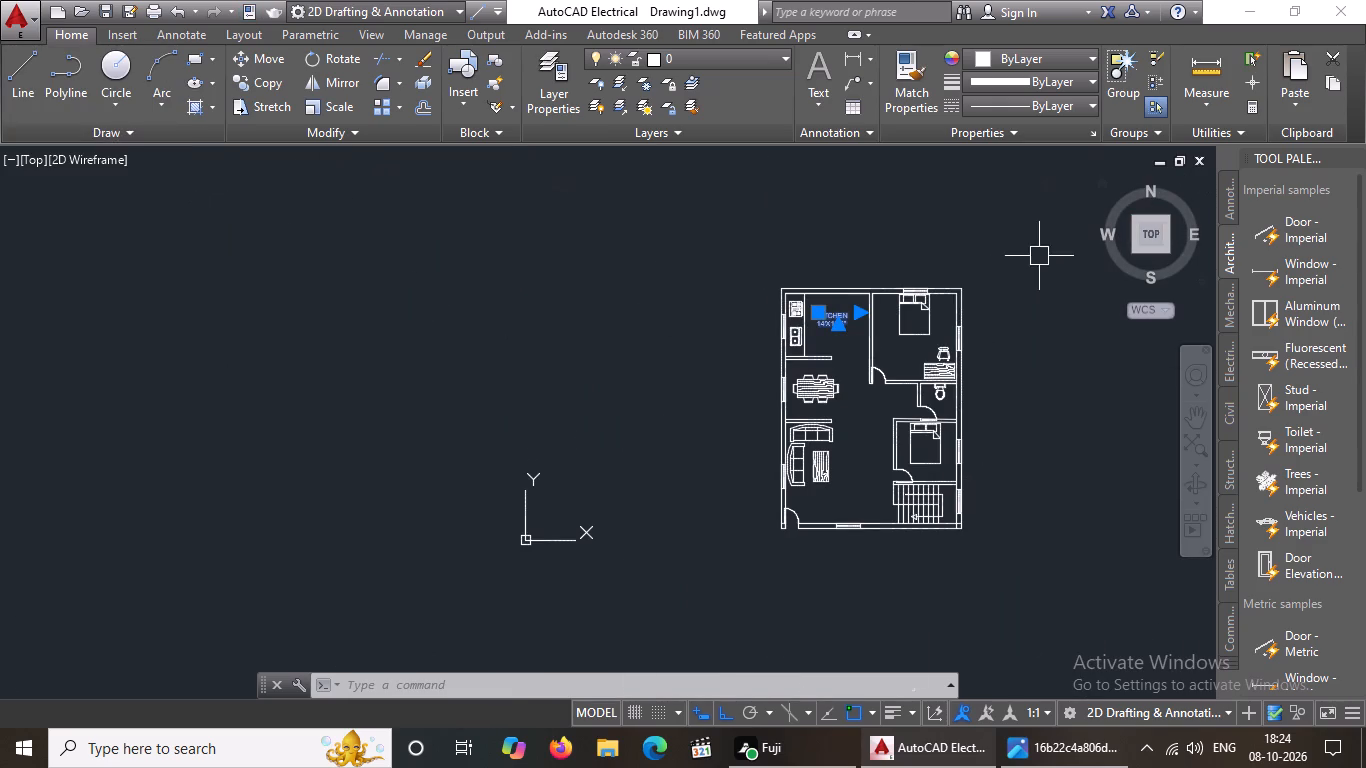
With Ortho off, copy the kitchen label into the north bedroom, just below the bed.
scroll(1039, 256, "up", 2)
left_click(663, 252)
left_click(594, 213)
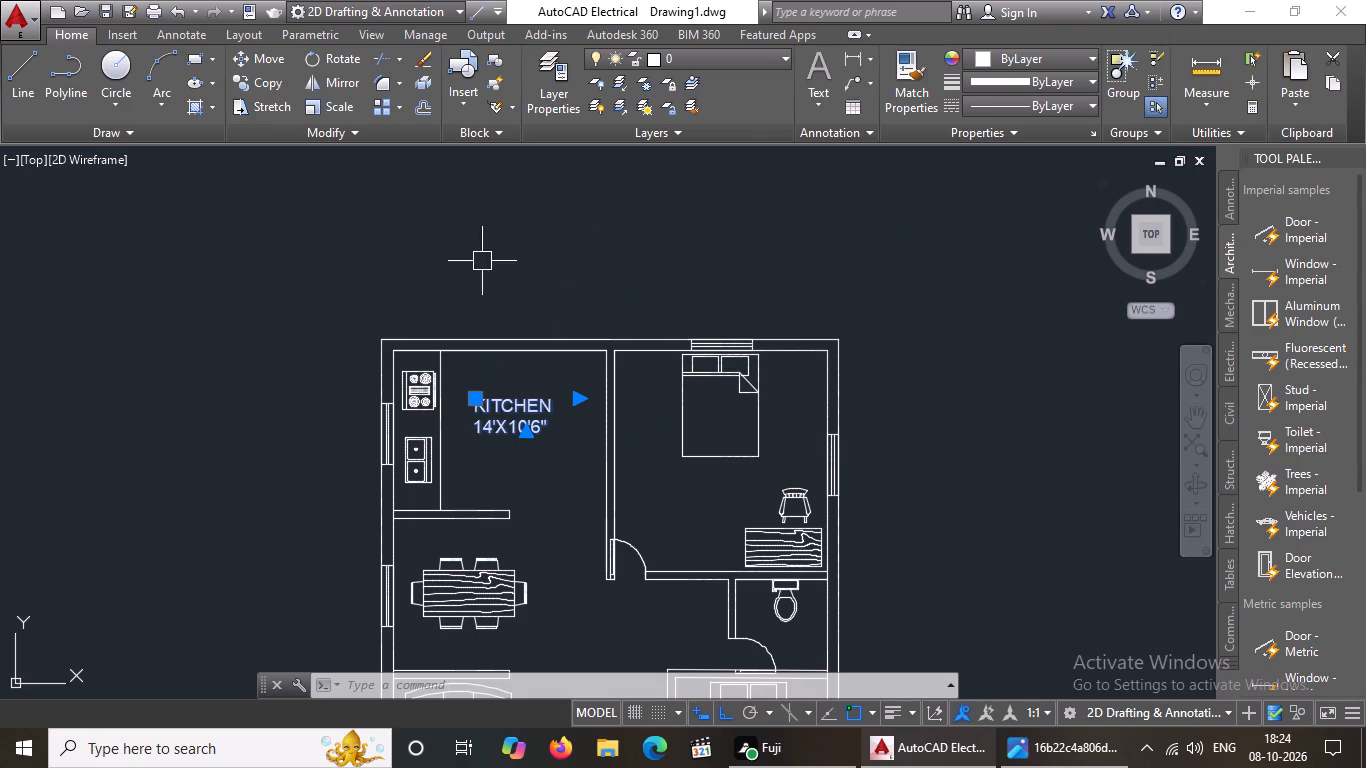
left_click(245, 76)
left_click(506, 423)
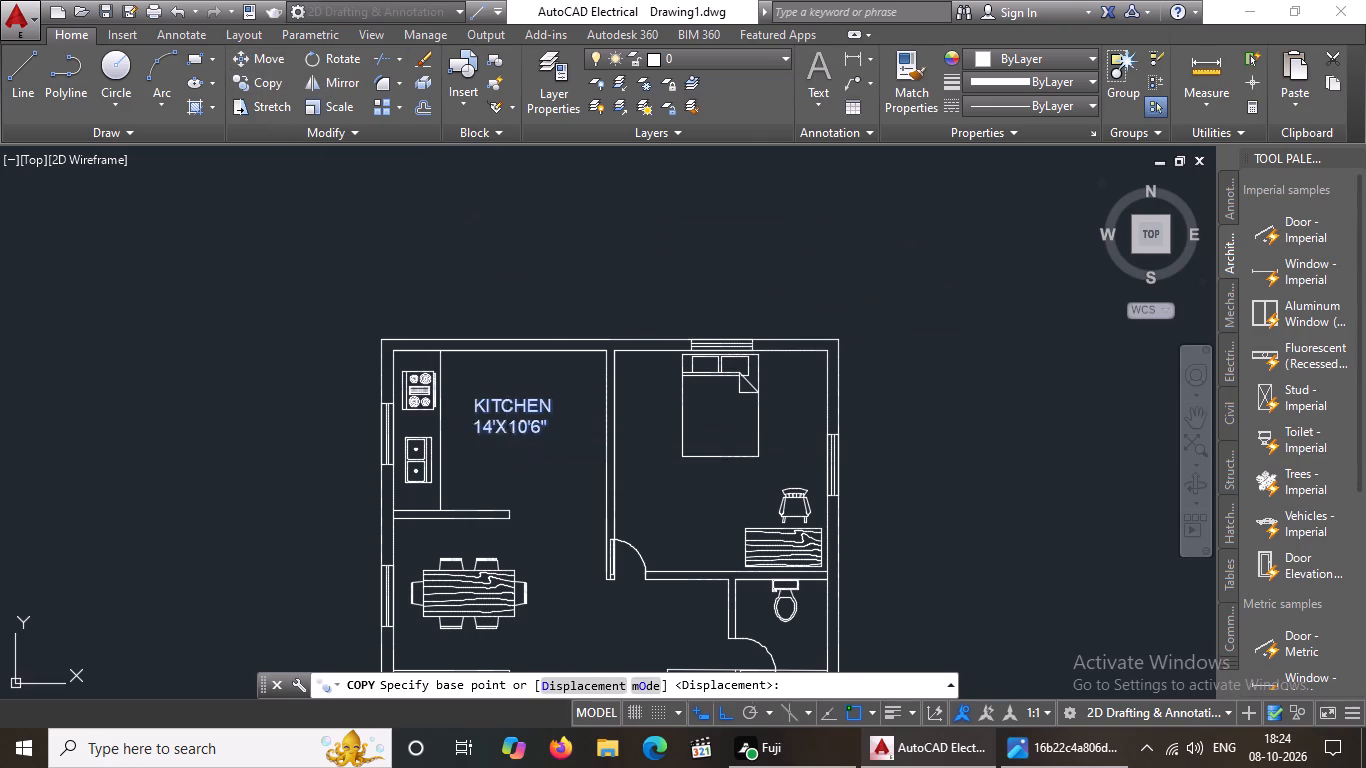
left_click(721, 717)
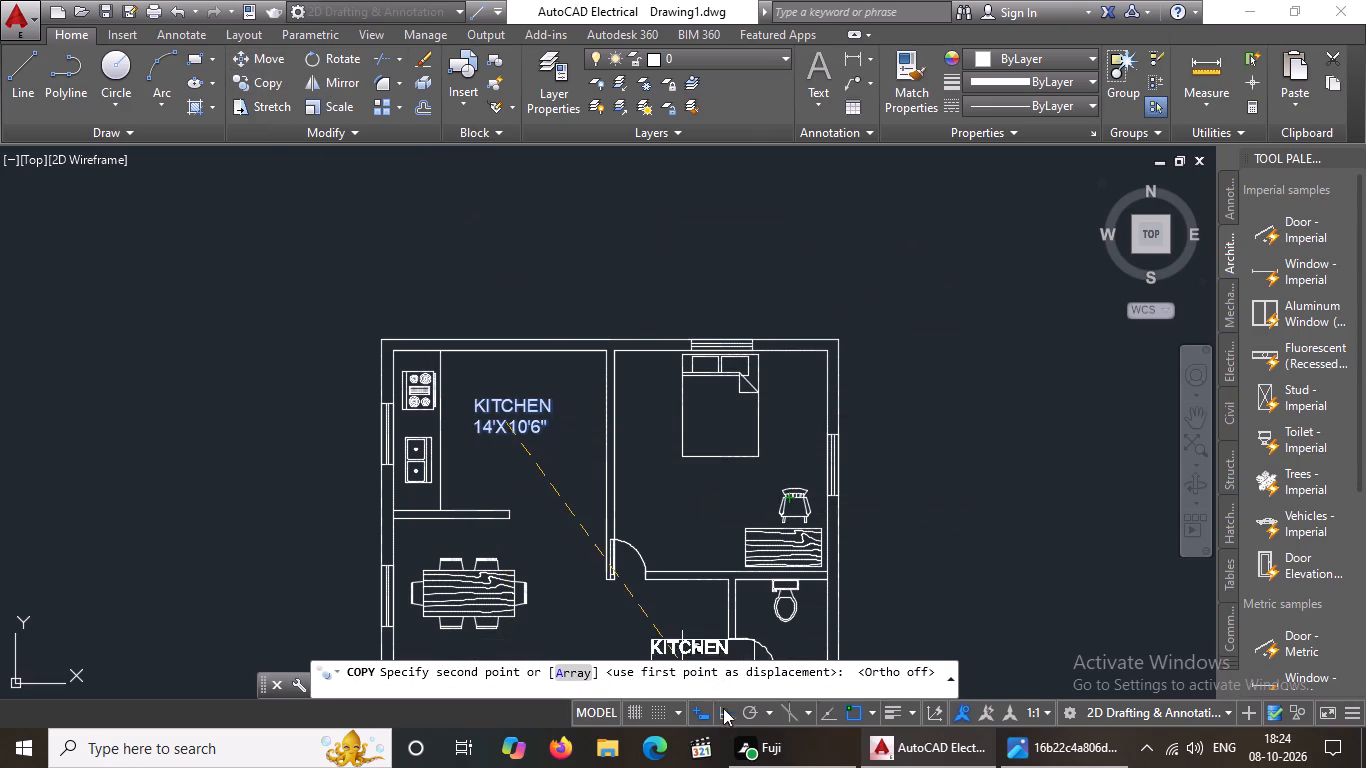
scroll(714, 620, "down", 3)
scroll(708, 603, "up", 2)
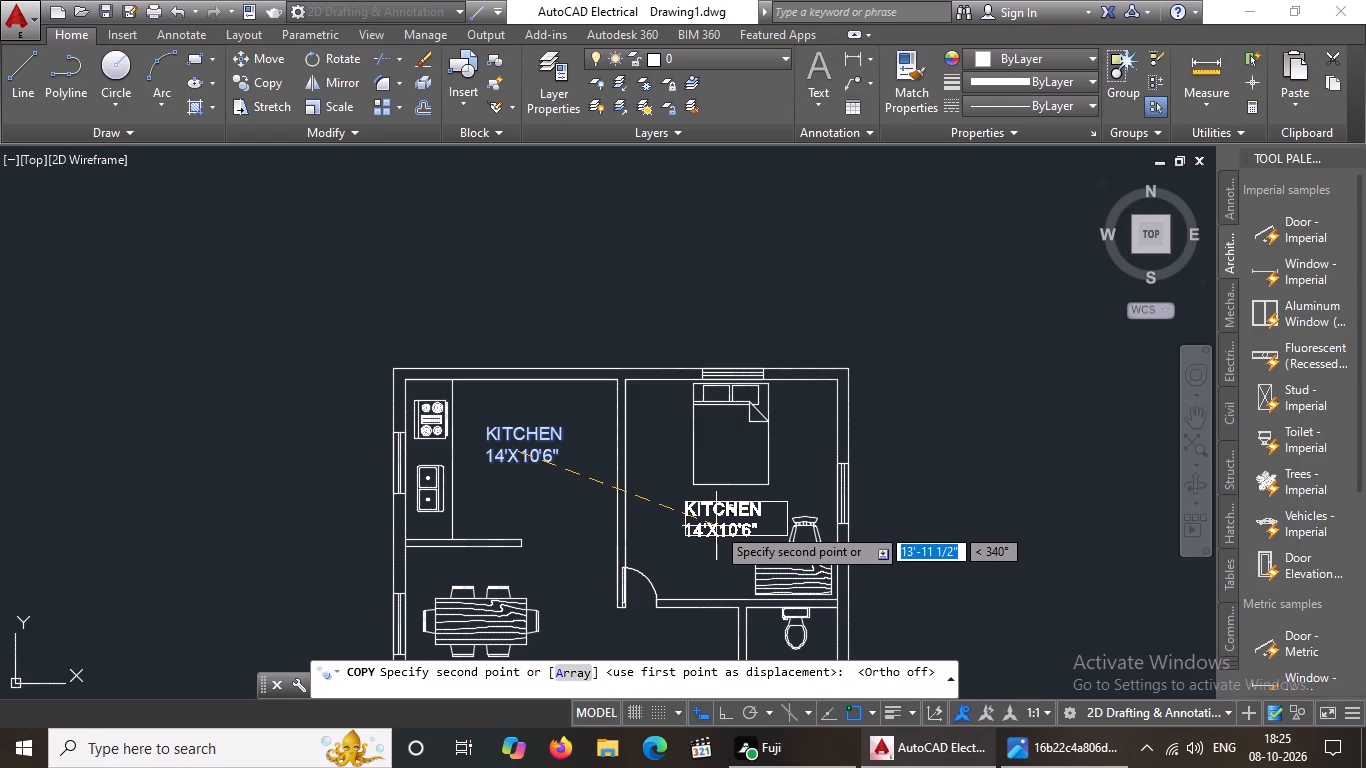
left_click(716, 526)
Place two more copies of the kitchen label, one in the passage west of the toilet and one inside the toilet.
scroll(611, 524, "down", 4)
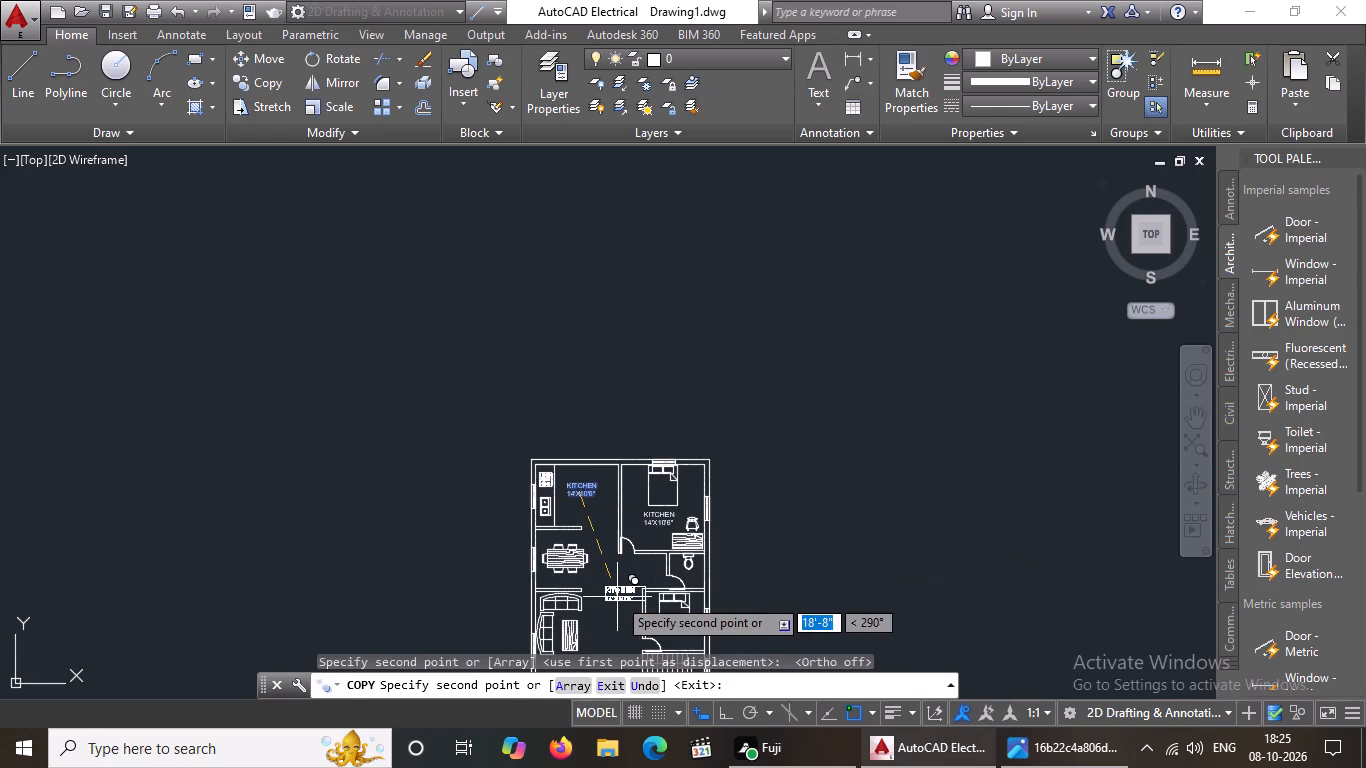
scroll(607, 611, "up", 3)
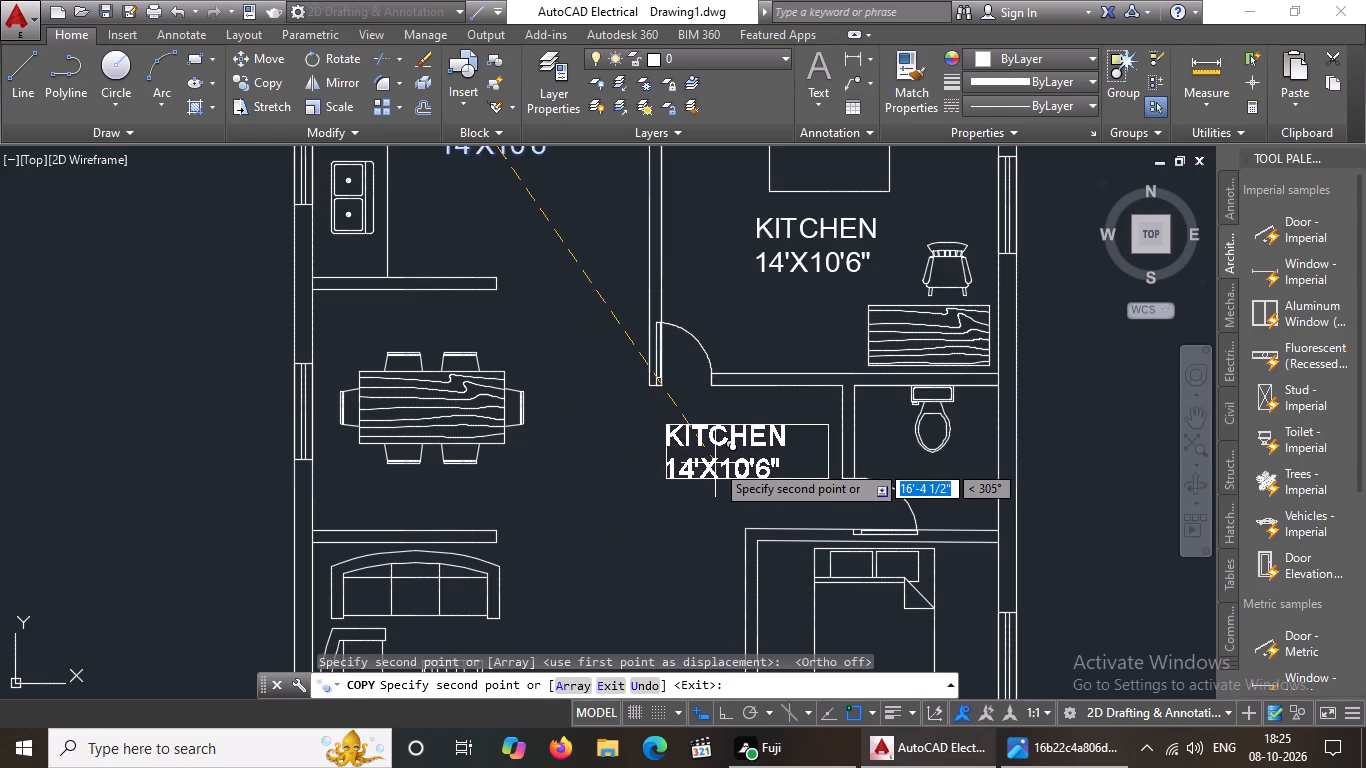
left_click(715, 463)
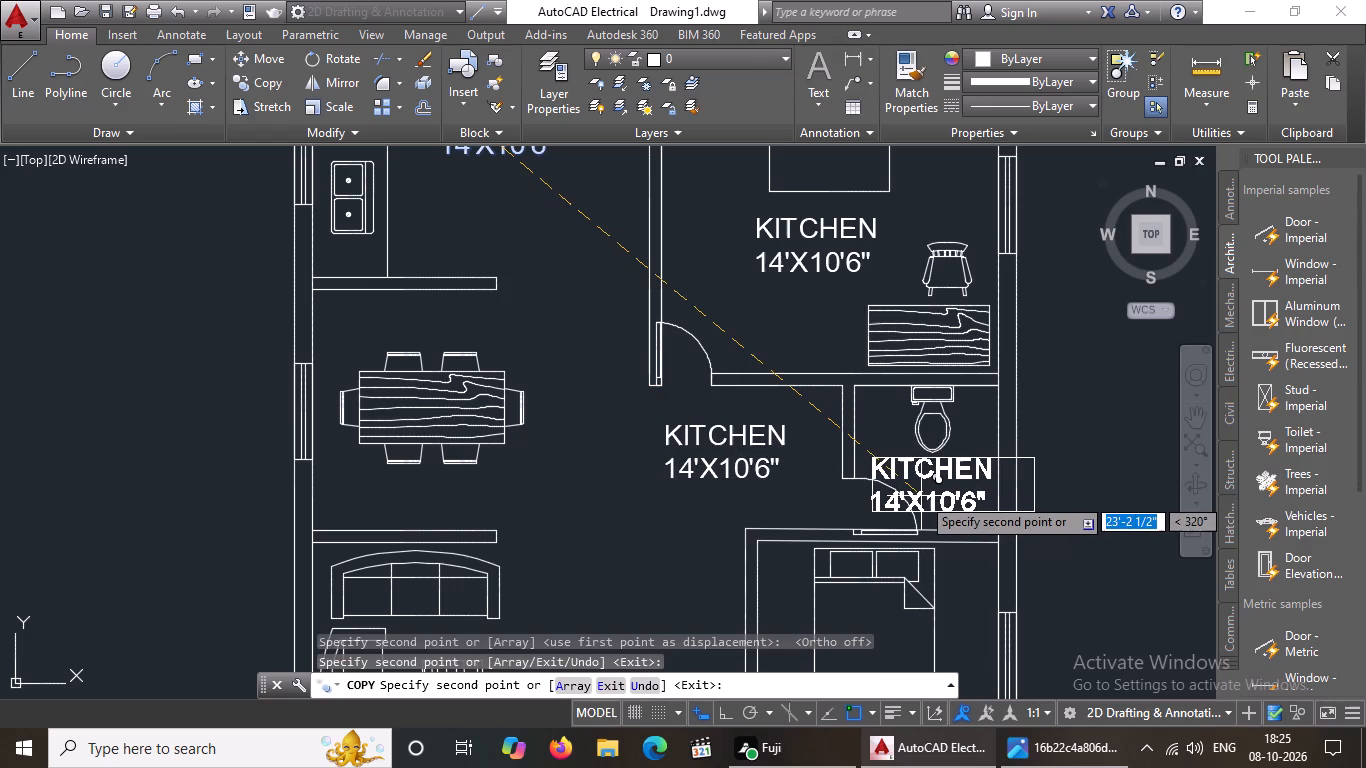
left_click(921, 496)
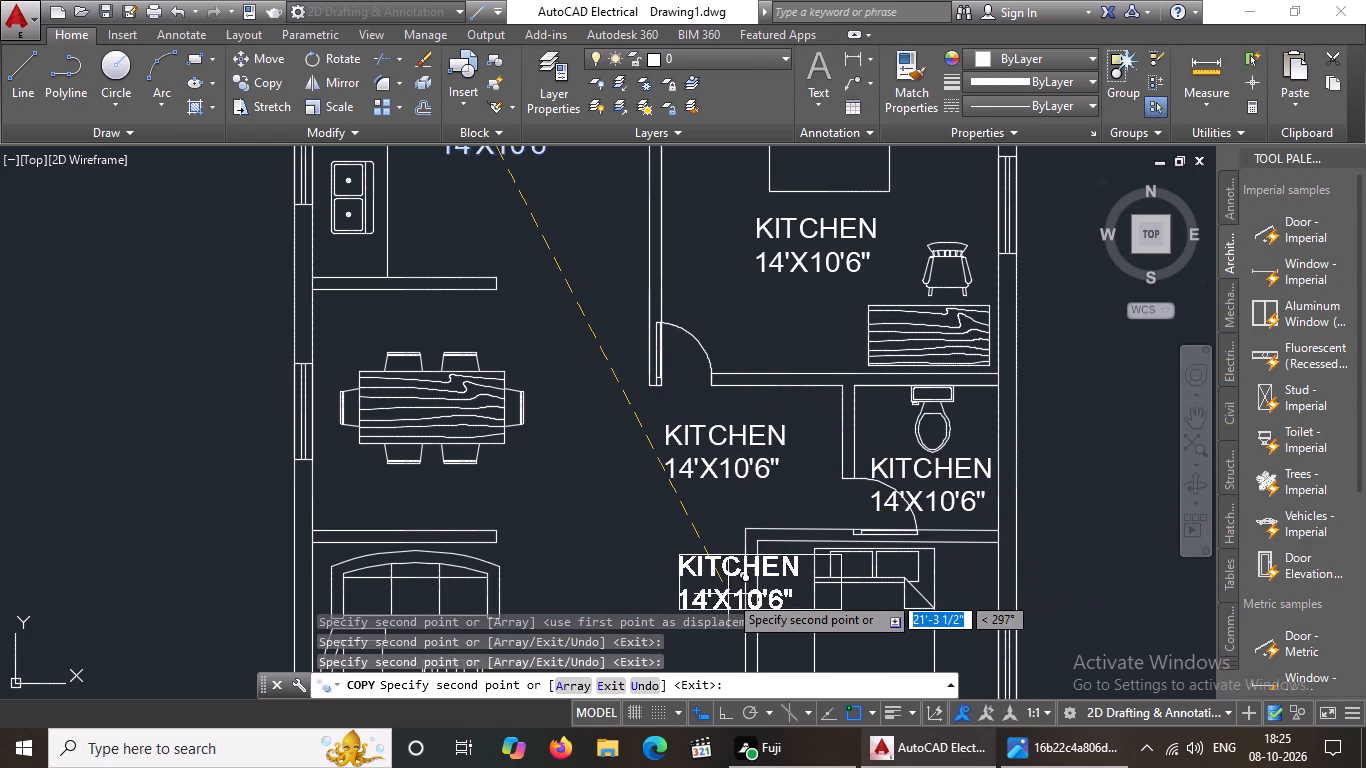
Place another copy of the kitchen label in the south bedroom, between the bed and the staircase wall.
scroll(736, 589, "down", 4)
scroll(752, 641, "up", 3)
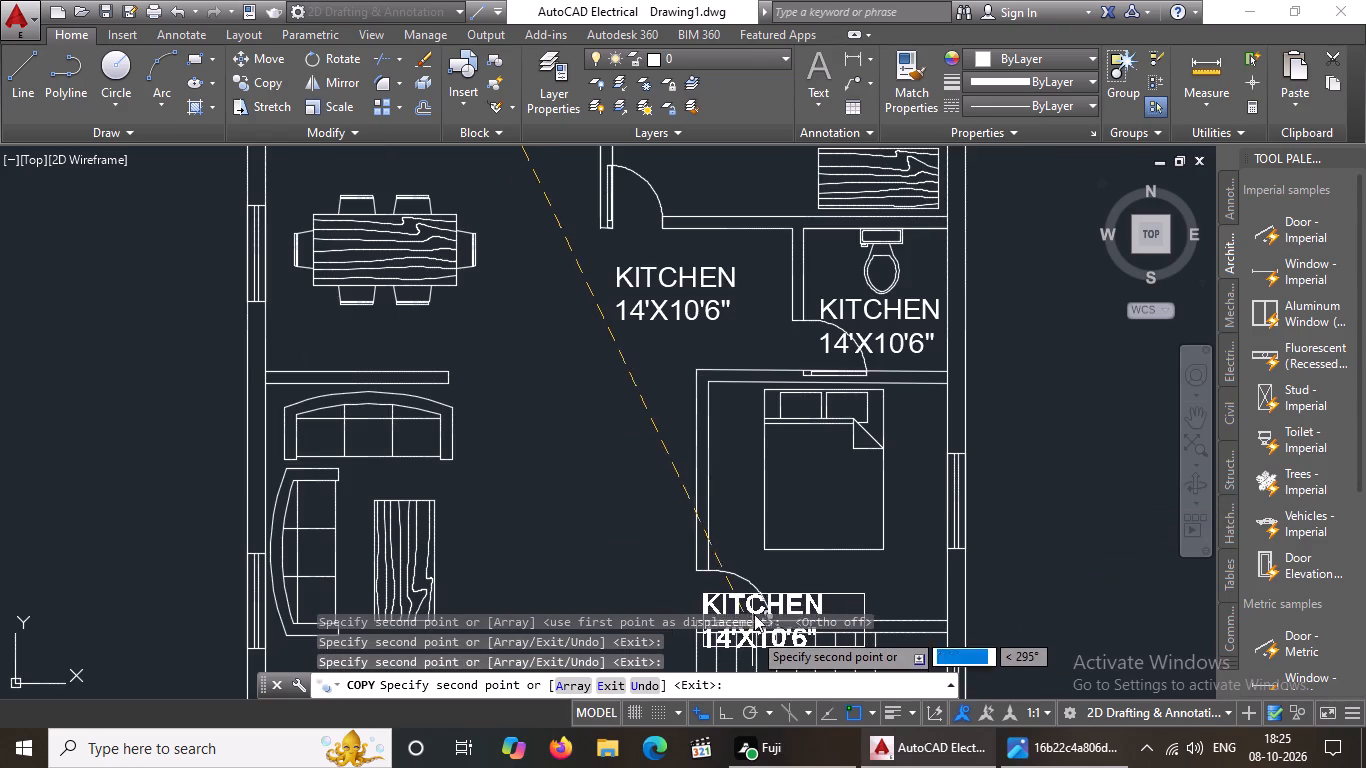
scroll(755, 613, "down", 4)
scroll(790, 599, "up", 2)
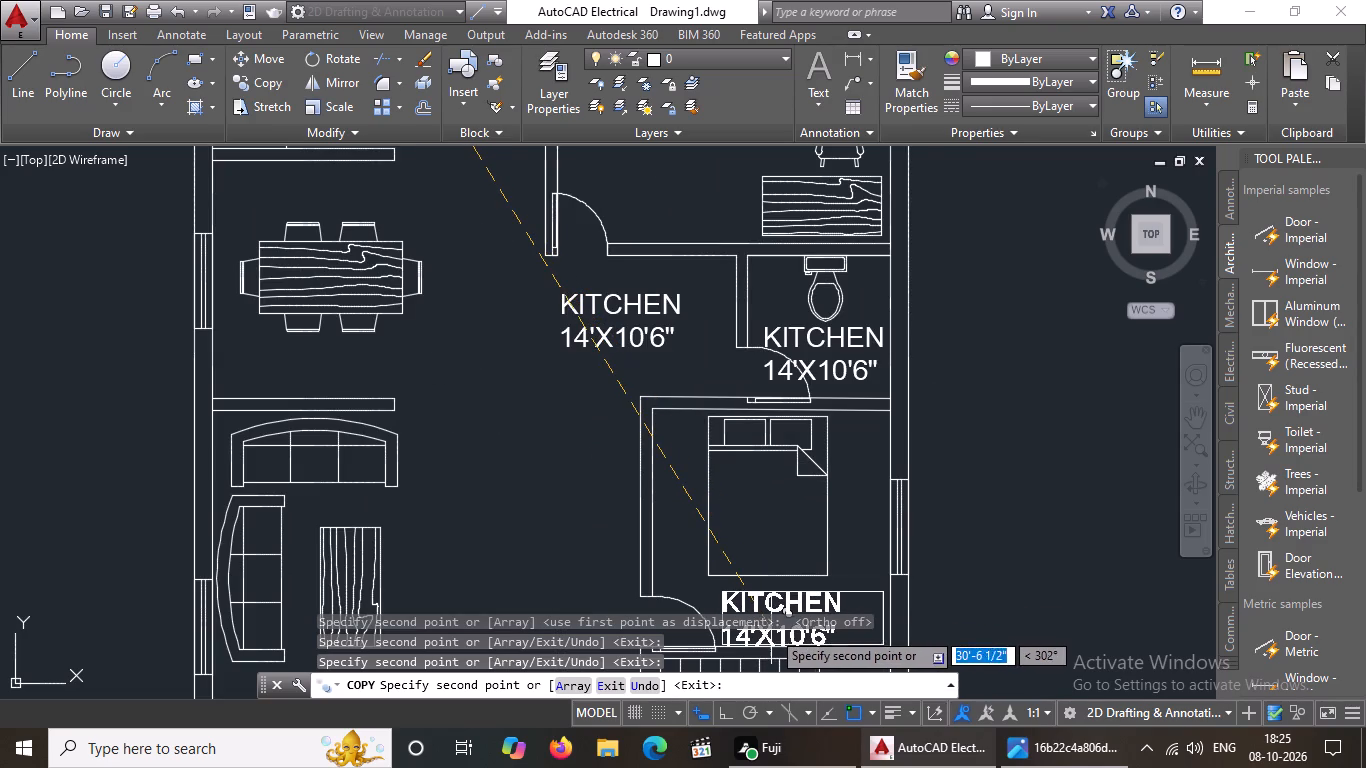
left_click(787, 617)
scroll(855, 618, "down", 5)
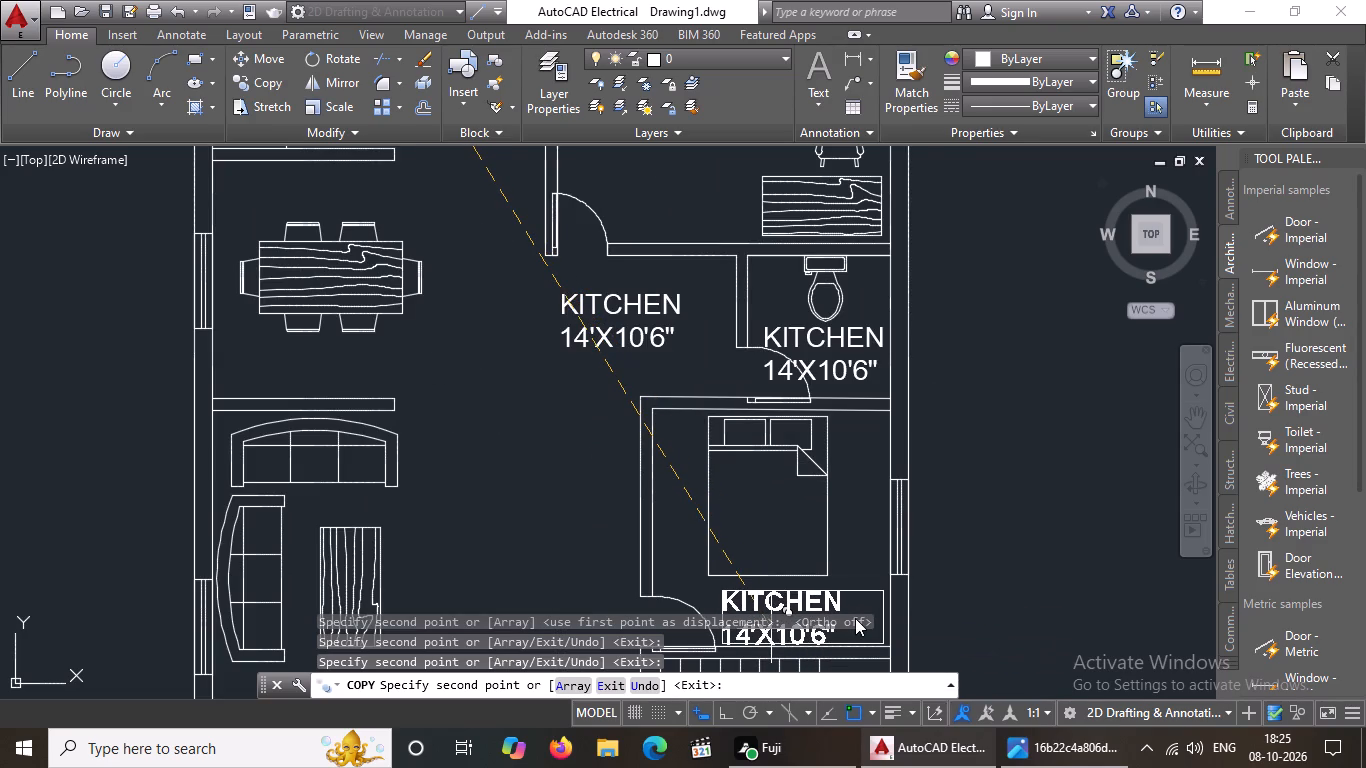
scroll(808, 593, "down", 3)
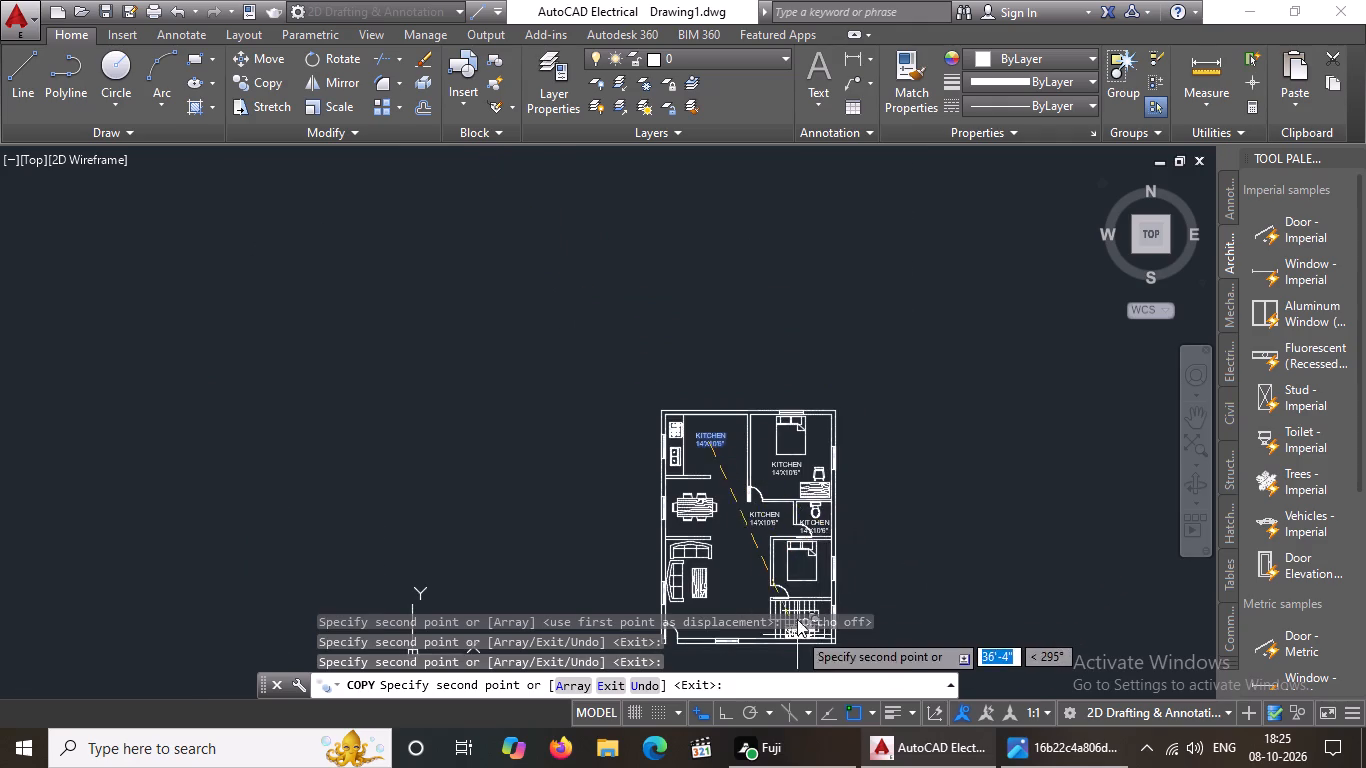
scroll(797, 613, "up", 4)
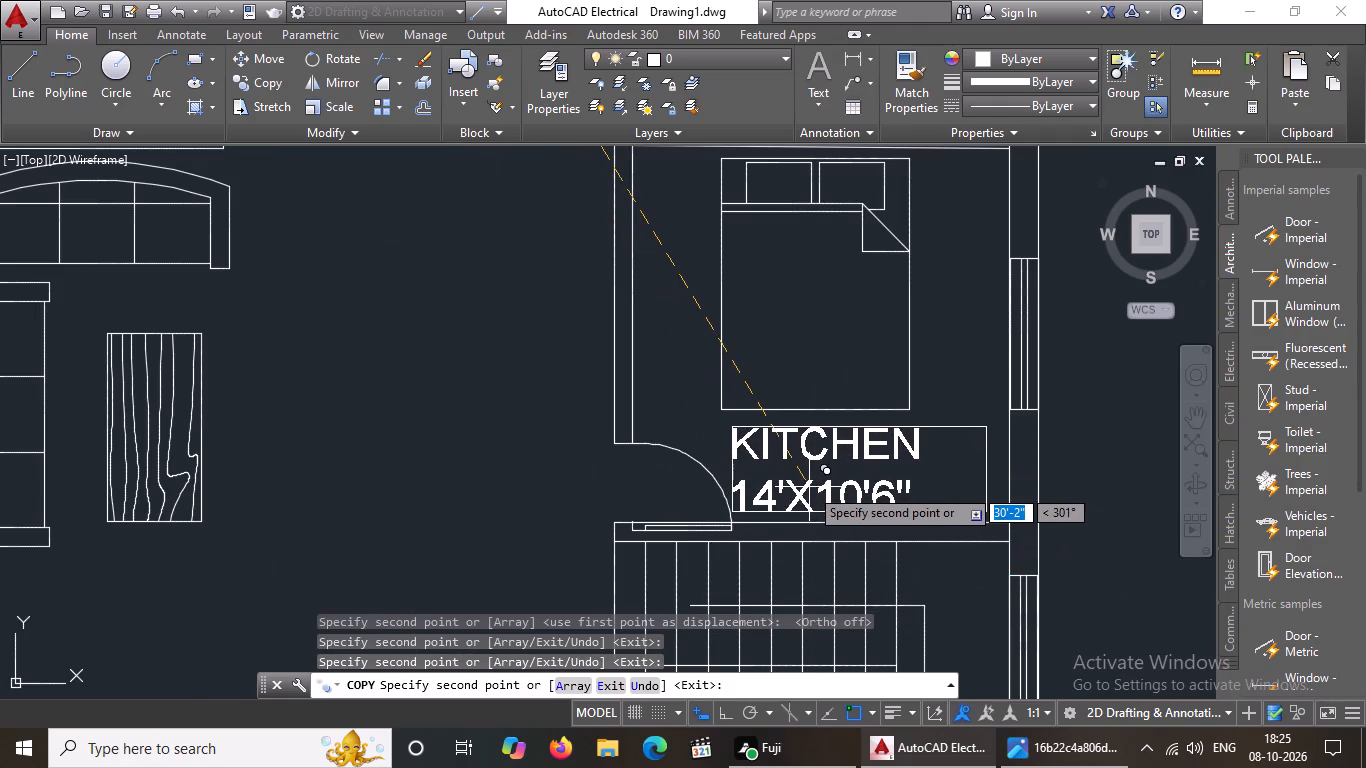
left_click(809, 487)
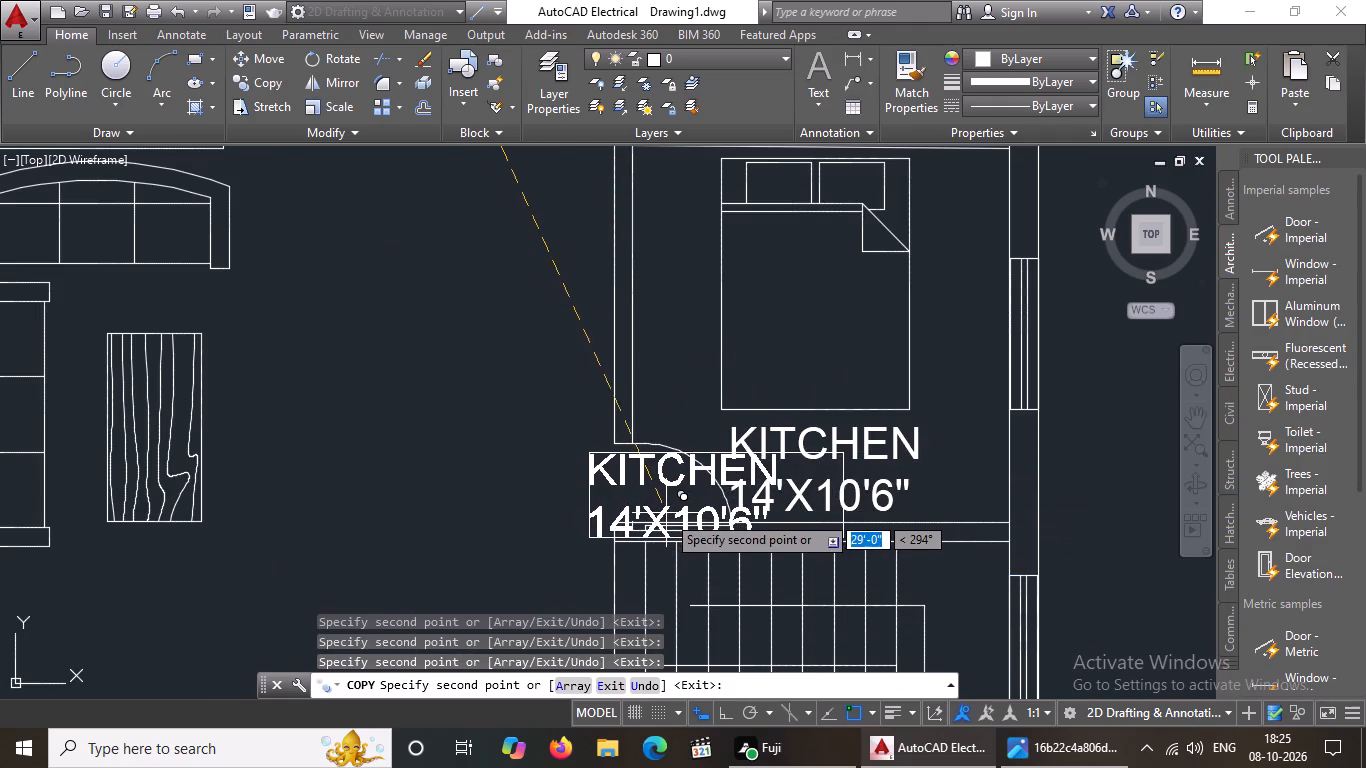
Place another copy of the kitchen label in the living area, just south of the centre table.
scroll(670, 513, "down", 4)
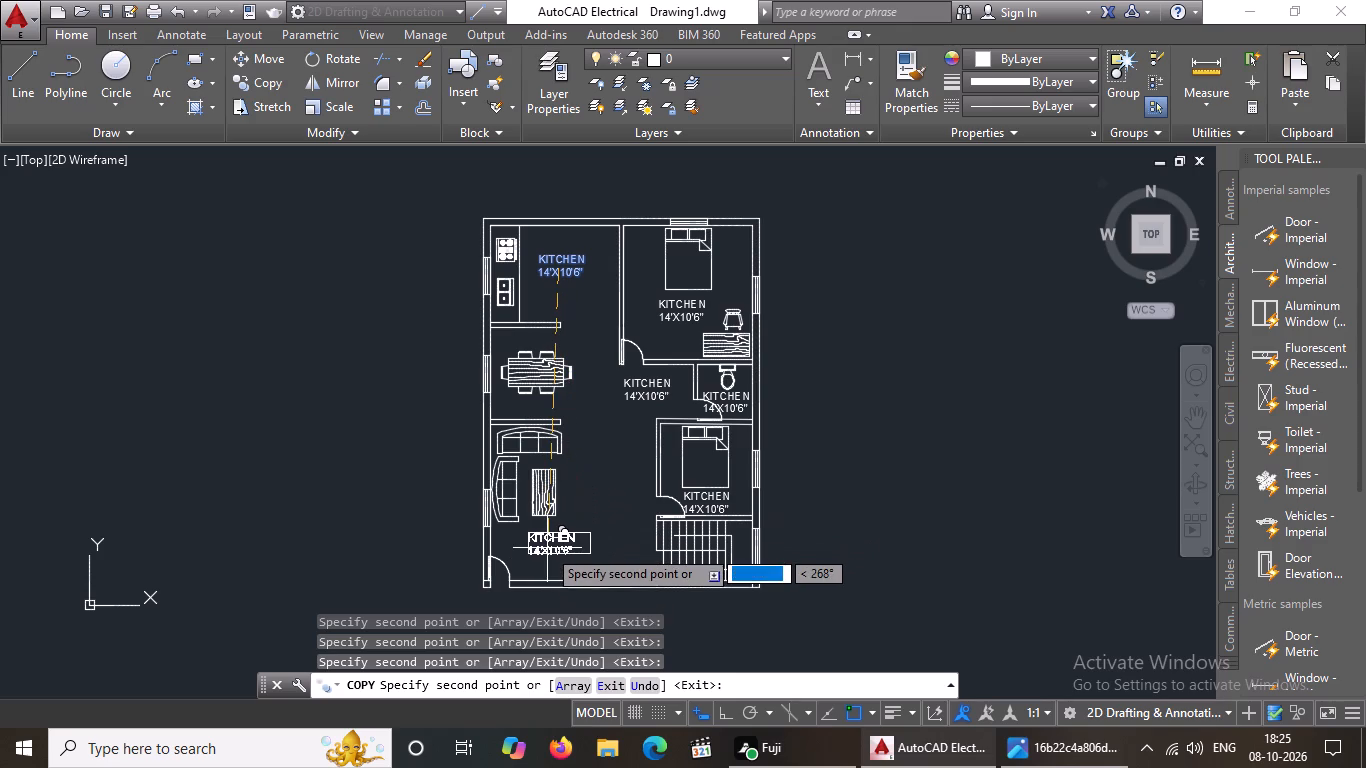
left_click(547, 547)
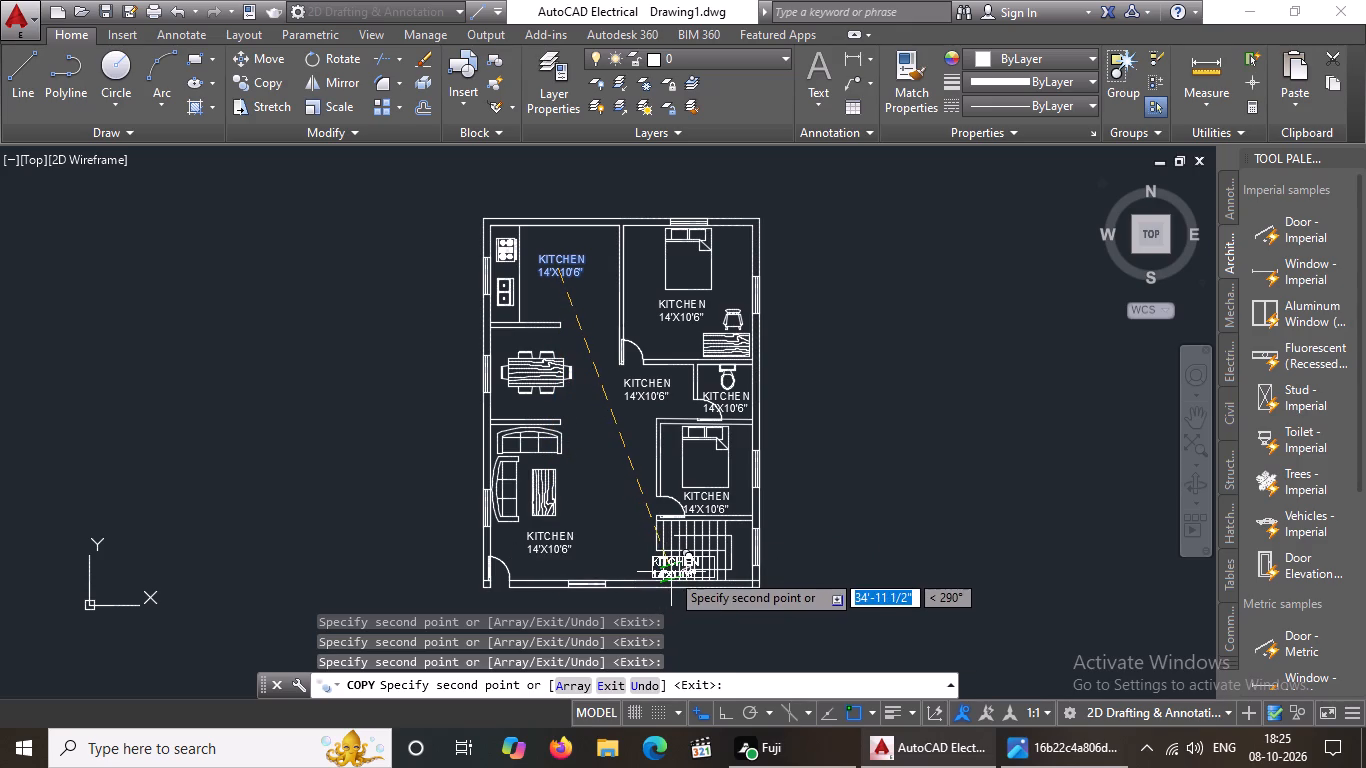
Finish copying labels and change the room name in the north bedroom's label to BED ROOM.
key("Escape")
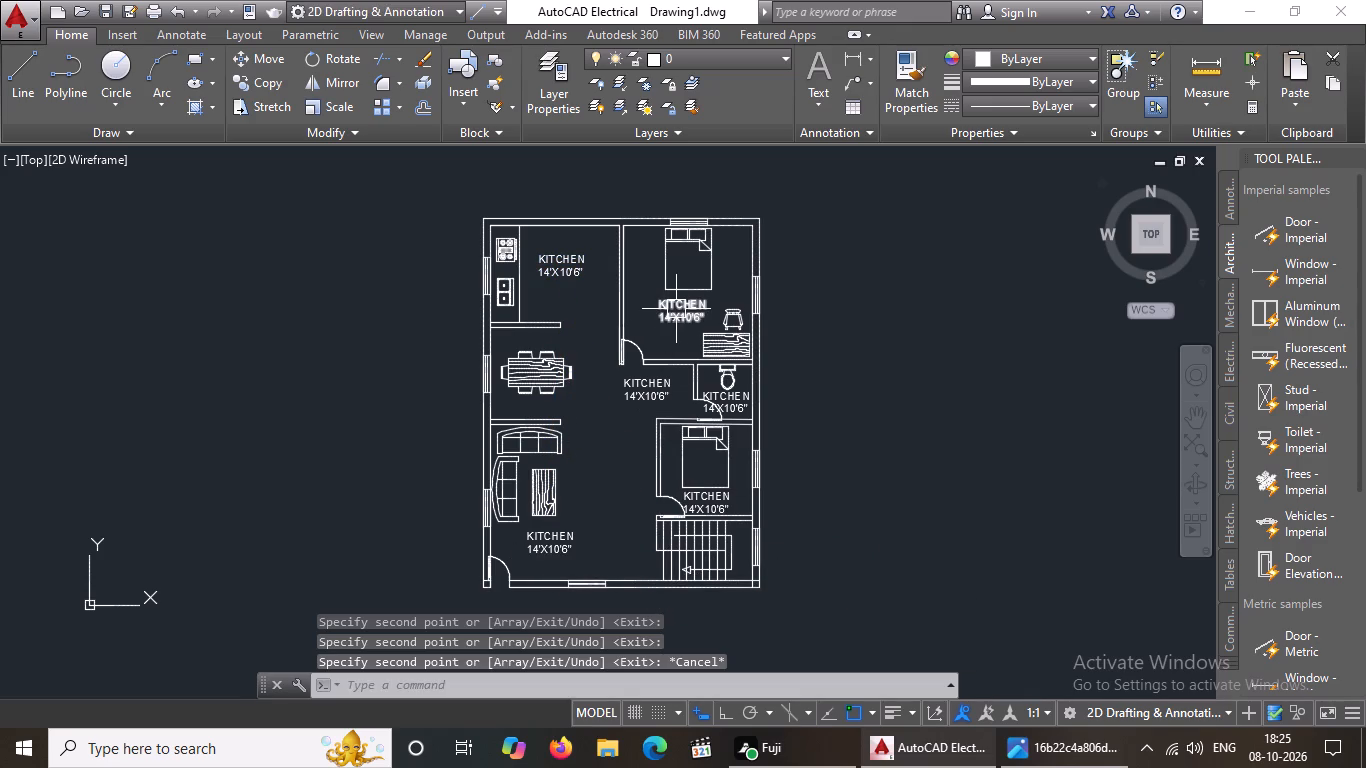
double_click(679, 307)
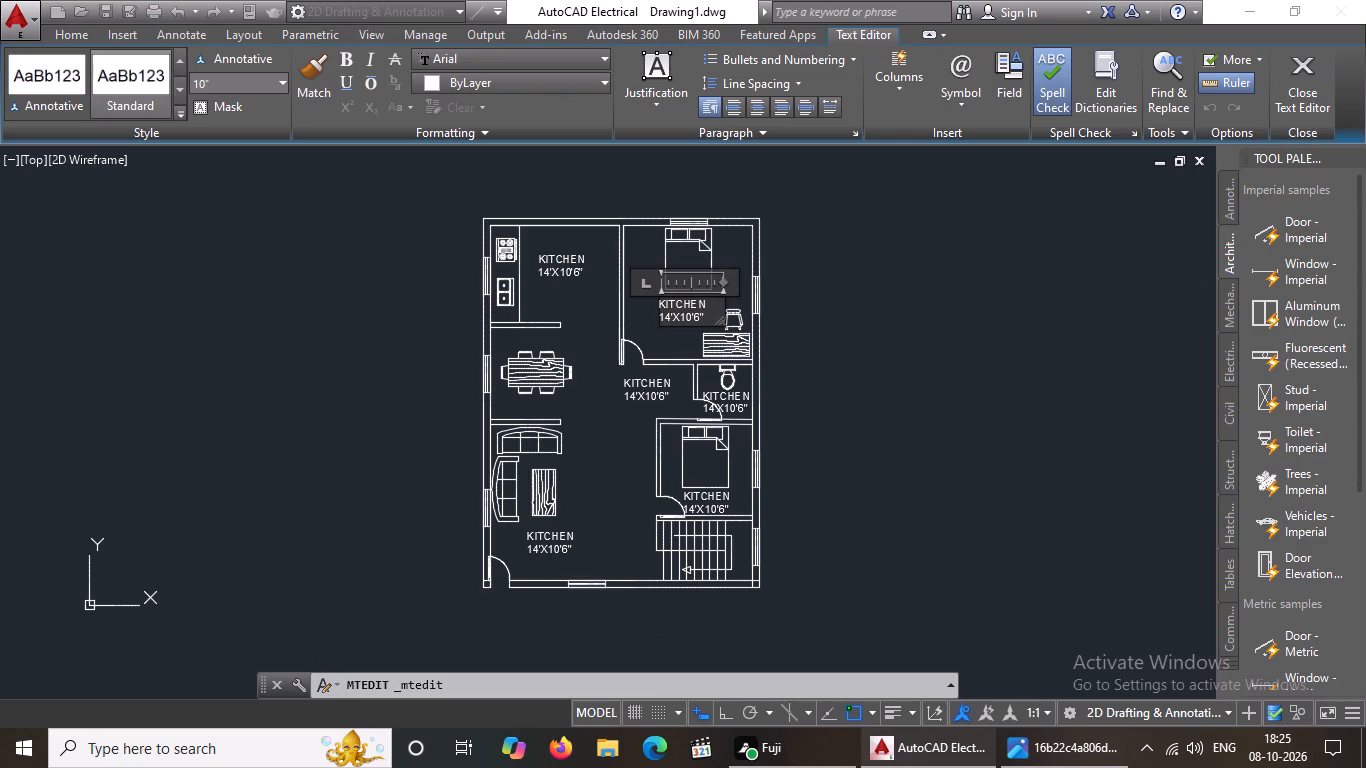
left_click(709, 308)
key("BackSpace")
key("BackSpace")
key("BackSpace")
key("BackSpace")
key("BackSpace")
key("BackSpace")
key("BackSpace")
key("BackSpace")
key("BackSpace")
key("b")
key("e")
key("d")
key("space")
type("ROOM")
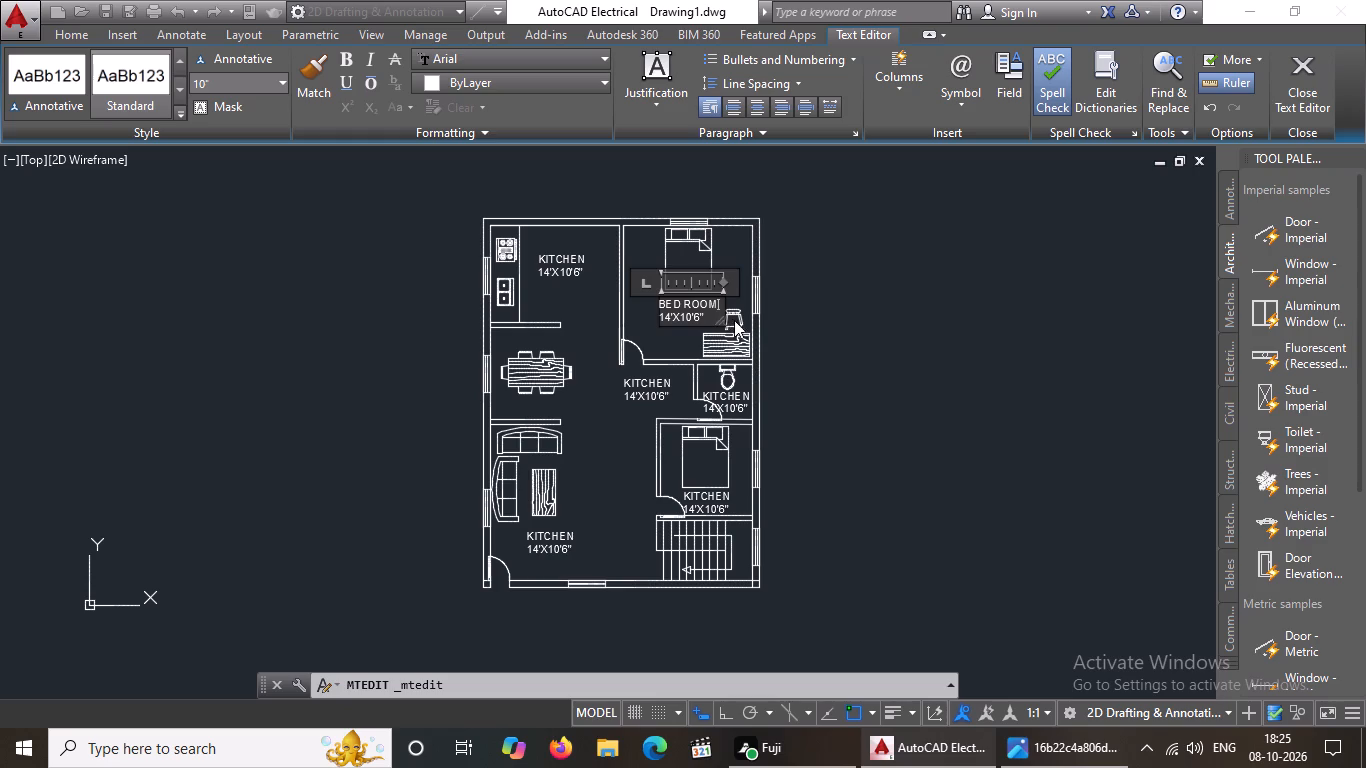
Set the north bedroom label's size line to 14'X14'6" and indent it with spaces to centre it under the name.
left_click(670, 319)
key("BackSpace")
key("BackSpace")
key("1")
key("4")
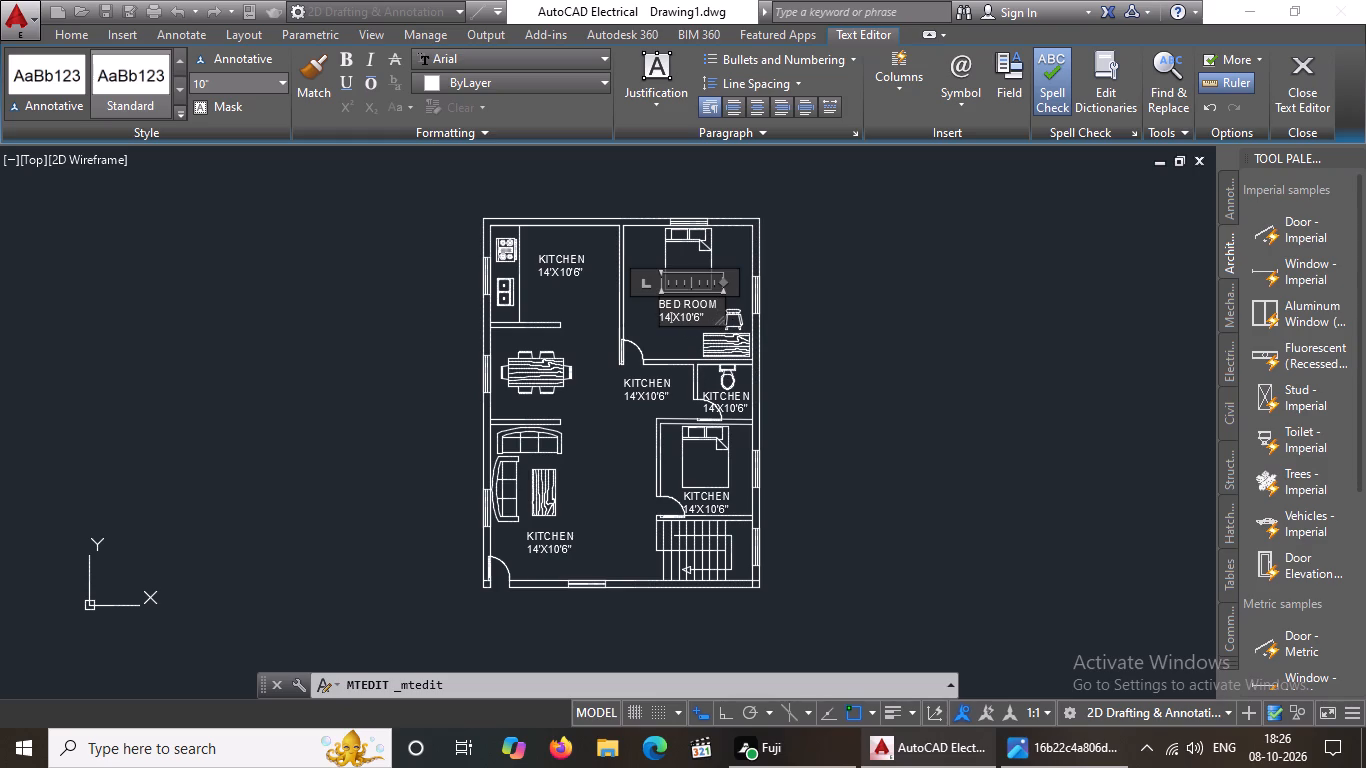
left_click(692, 317)
key("BackSpace")
key("4")
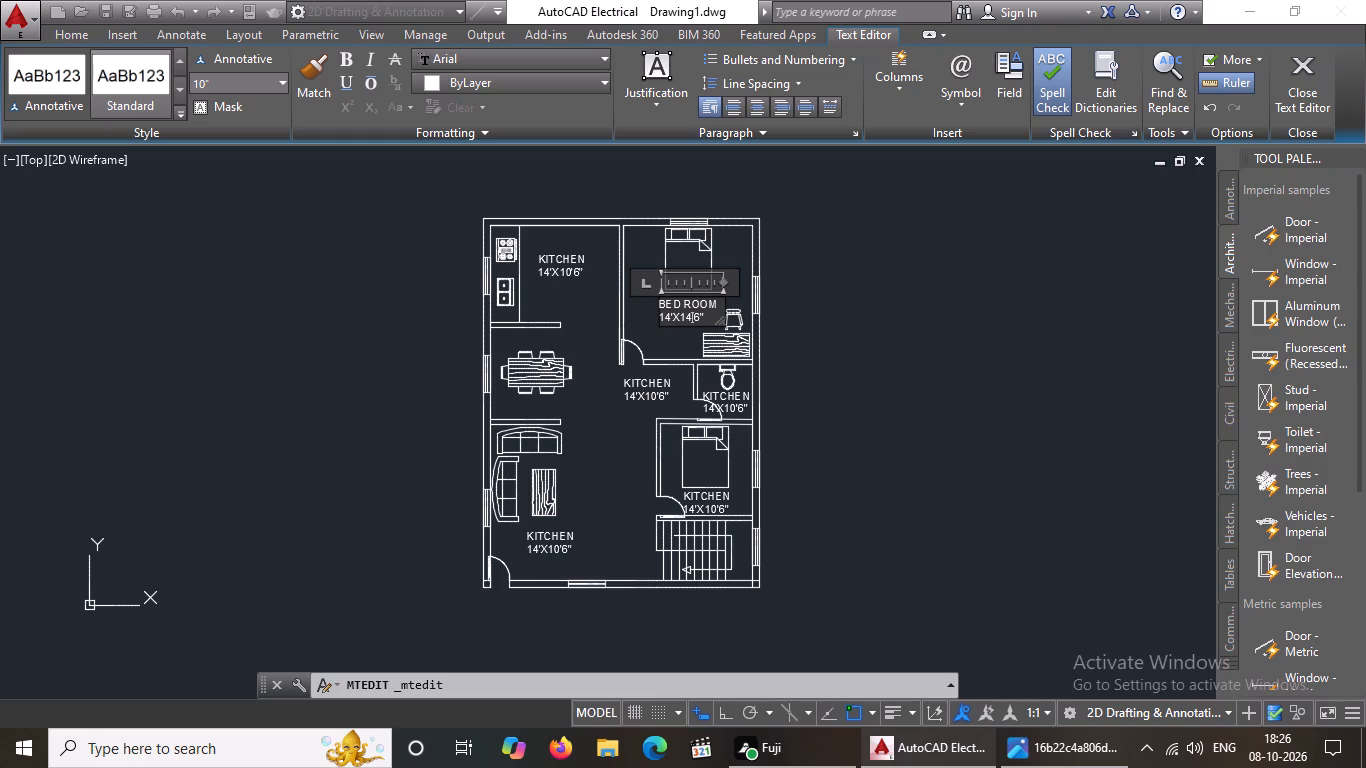
left_click(660, 315)
key("space")
key("space")
left_click(664, 344)
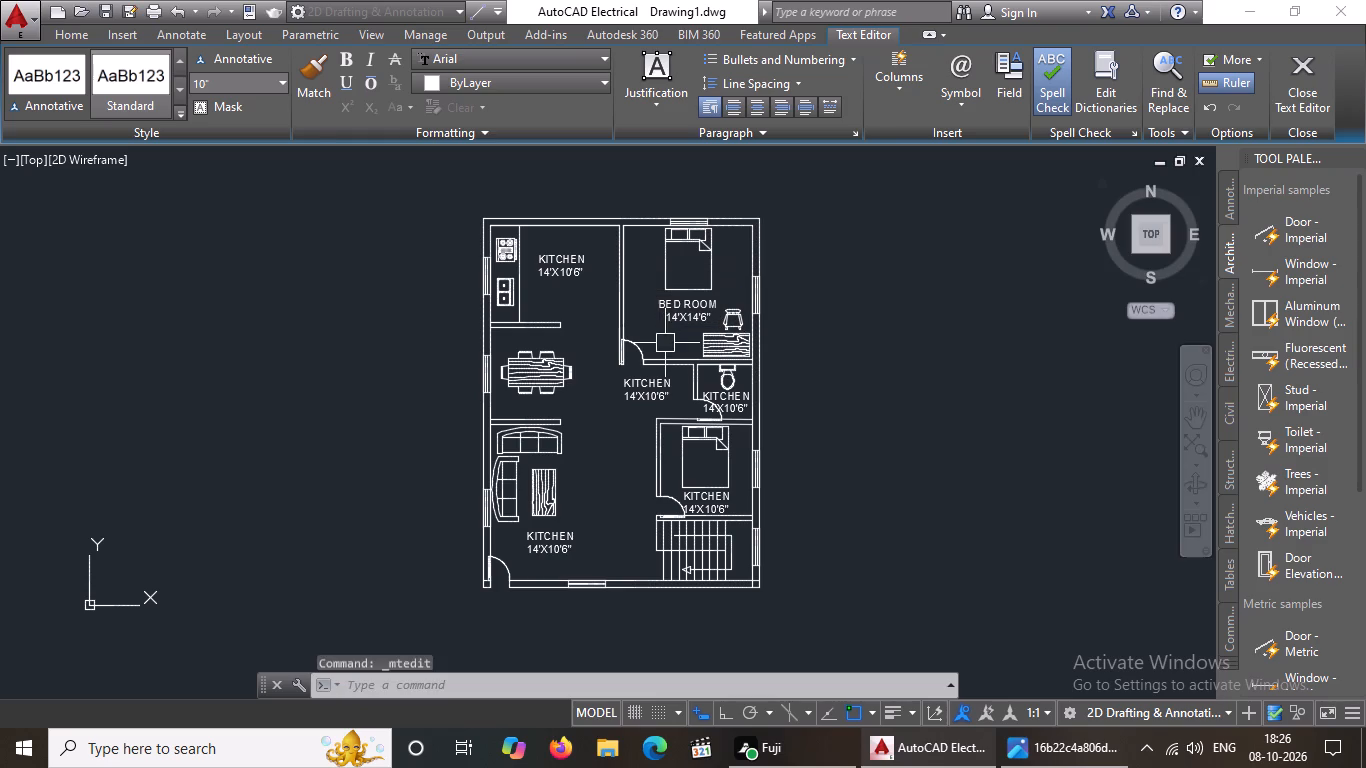
Change the room name in the label copy in the passage west of the toilet to LOBBY.
double_click(647, 396)
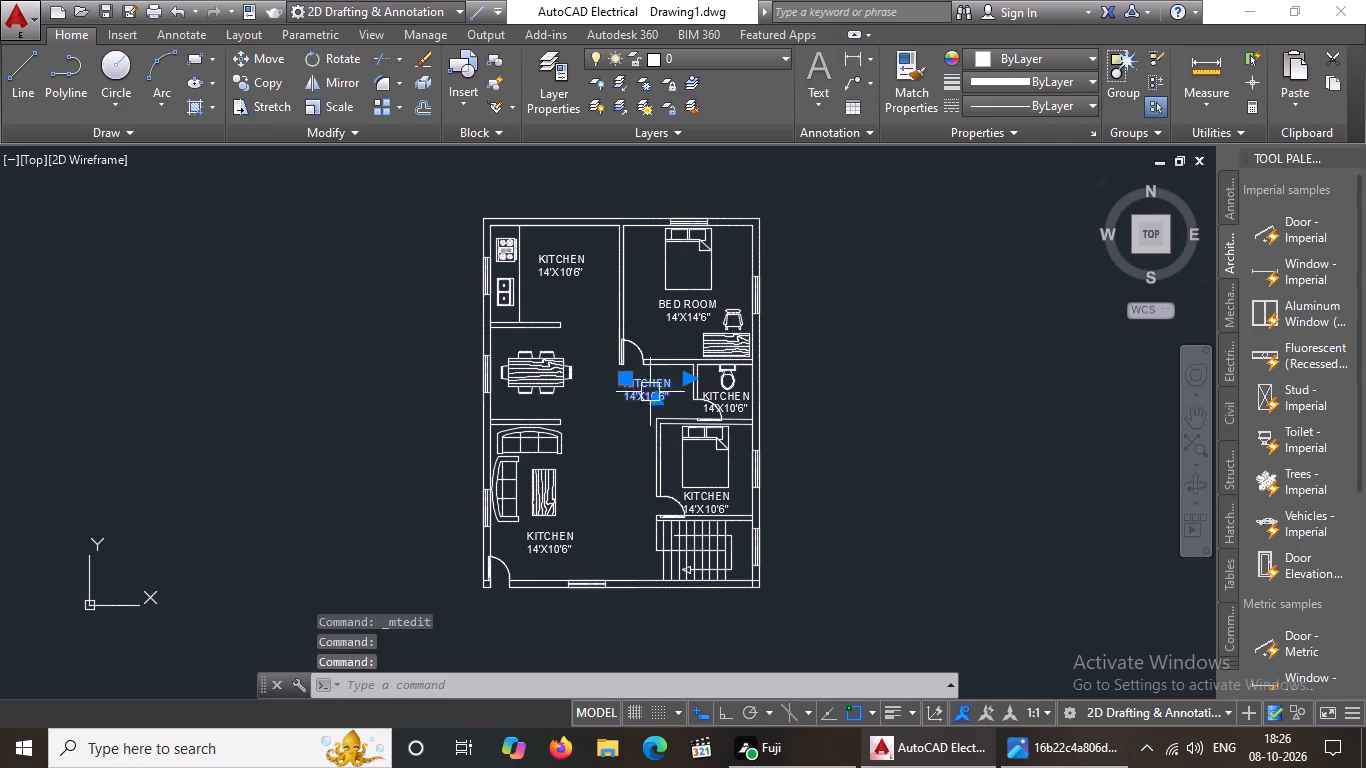
double_click(671, 379)
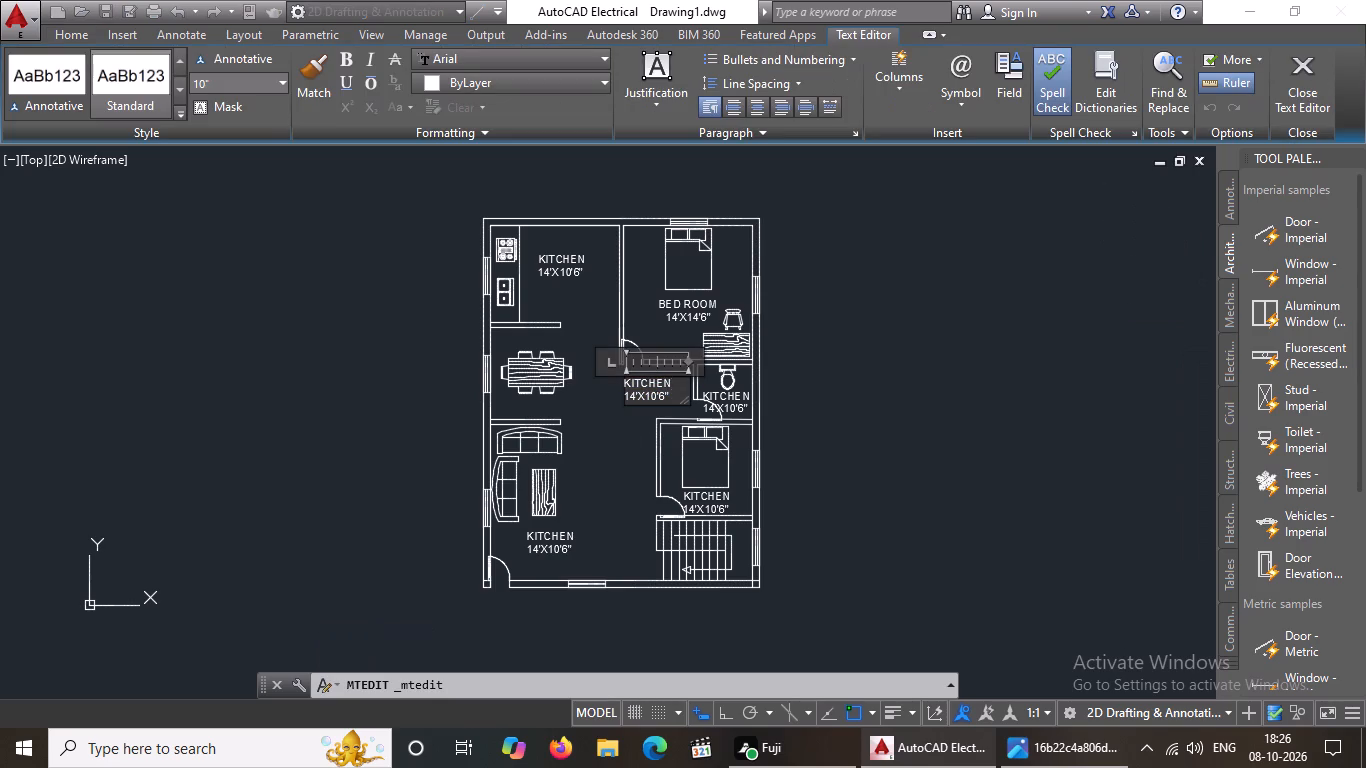
key("BackSpace")
key("BackSpace")
key("BackSpace")
key("BackSpace")
key("BackSpace")
key("BackSpace")
key("BackSpace")
key("BackSpace")
key("BackSpace")
key("l")
key("o")
key("b")
key("b")
key("y")
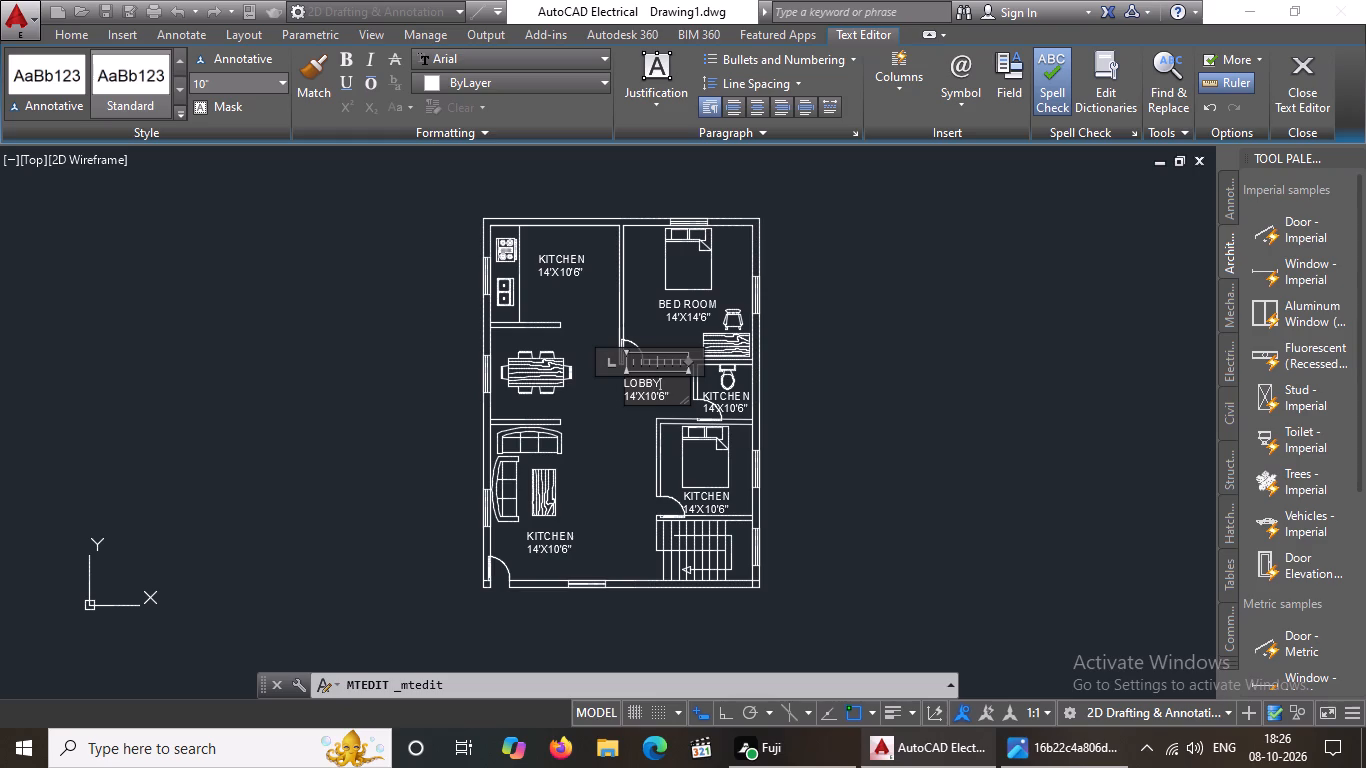
Replace the size line of the lobby label with 8'X6'.
left_click(674, 392)
key("BackSpace")
key("BackSpace")
key("BackSpace")
key("BackSpace")
key("BackSpace")
key("BackSpace")
key("BackSpace")
key("BackSpace")
key("BackSpace")
key("BackSpace")
key("BackSpace")
key("BackSpace")
key("BackSpace")
key("b")
key("b")
key("y")
key("Return")
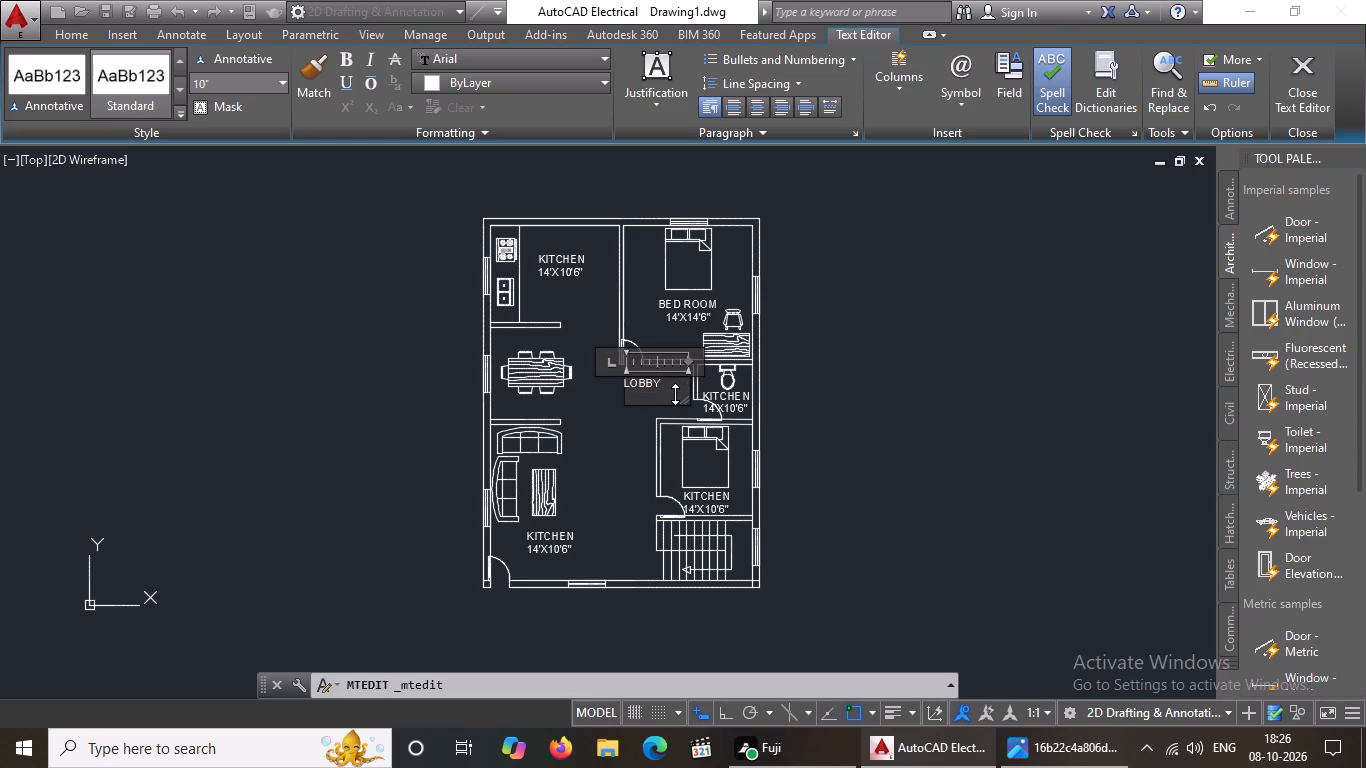
type("8'")
key("x")
type("6\"")
key("BackSpace")
key("apostrophe")
Indent the lobby label's size line with spaces to centre it under the name, and finish editing the label.
left_click(626, 390)
left_click(682, 387)
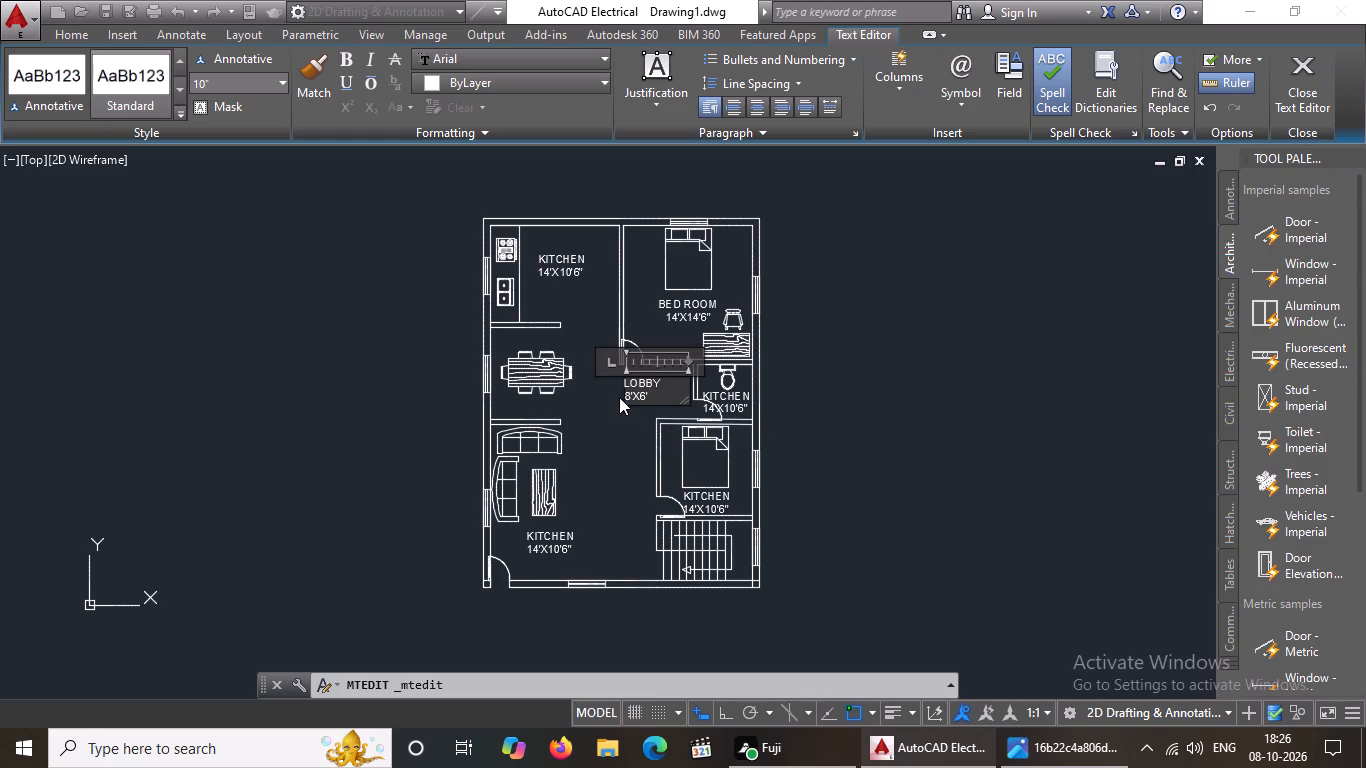
left_click(627, 393)
key("space")
key("space")
key("space")
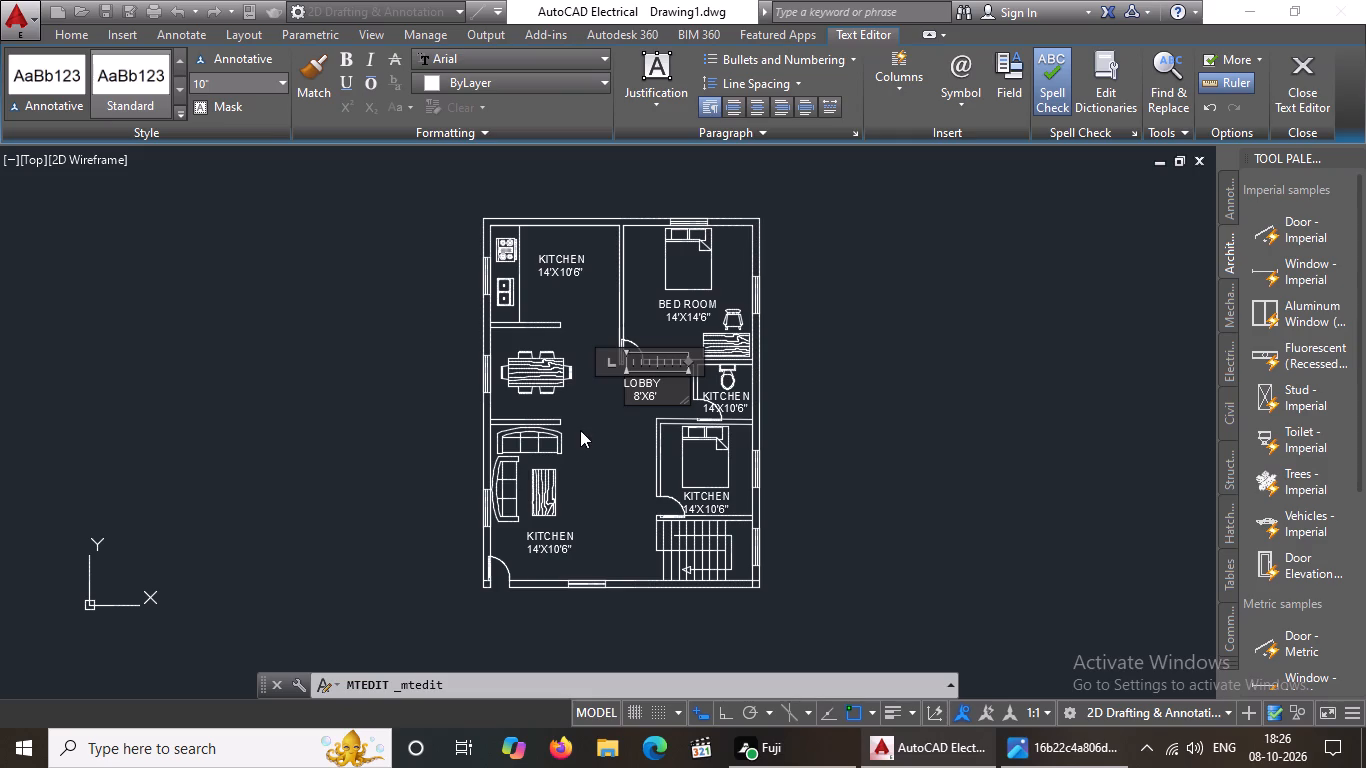
left_click(598, 427)
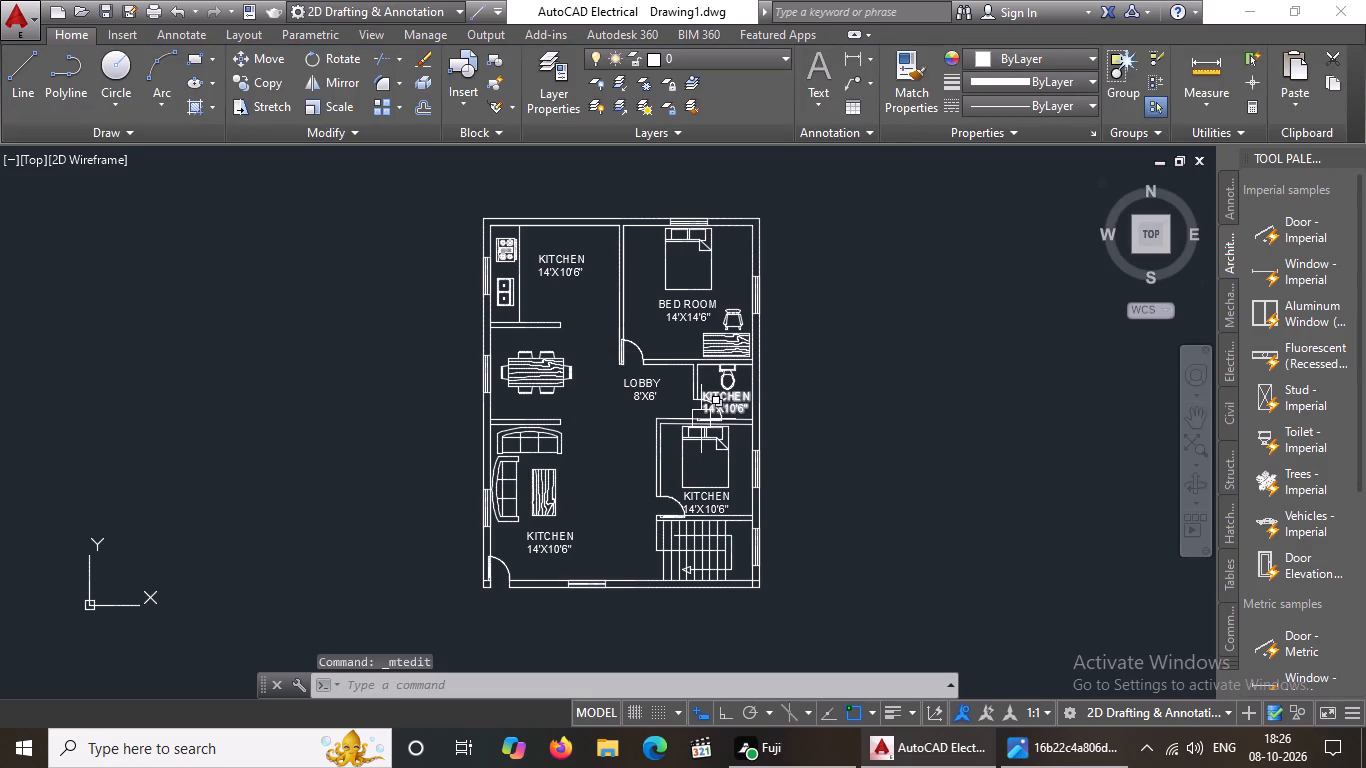
Change the room name in the toilet's label to TOILET, keeping the size on its own line below.
double_click(728, 409)
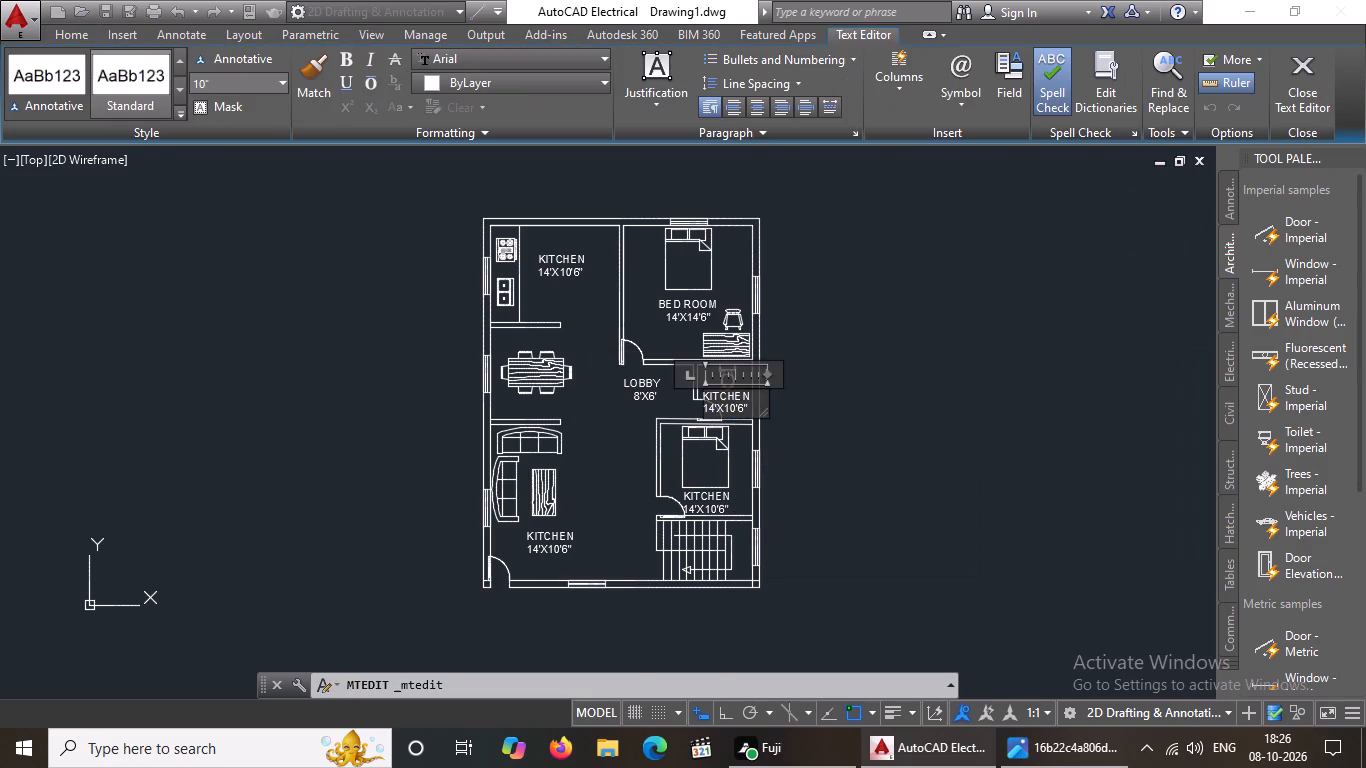
scroll(745, 394, "up", 2)
left_click(762, 395)
key("BackSpace")
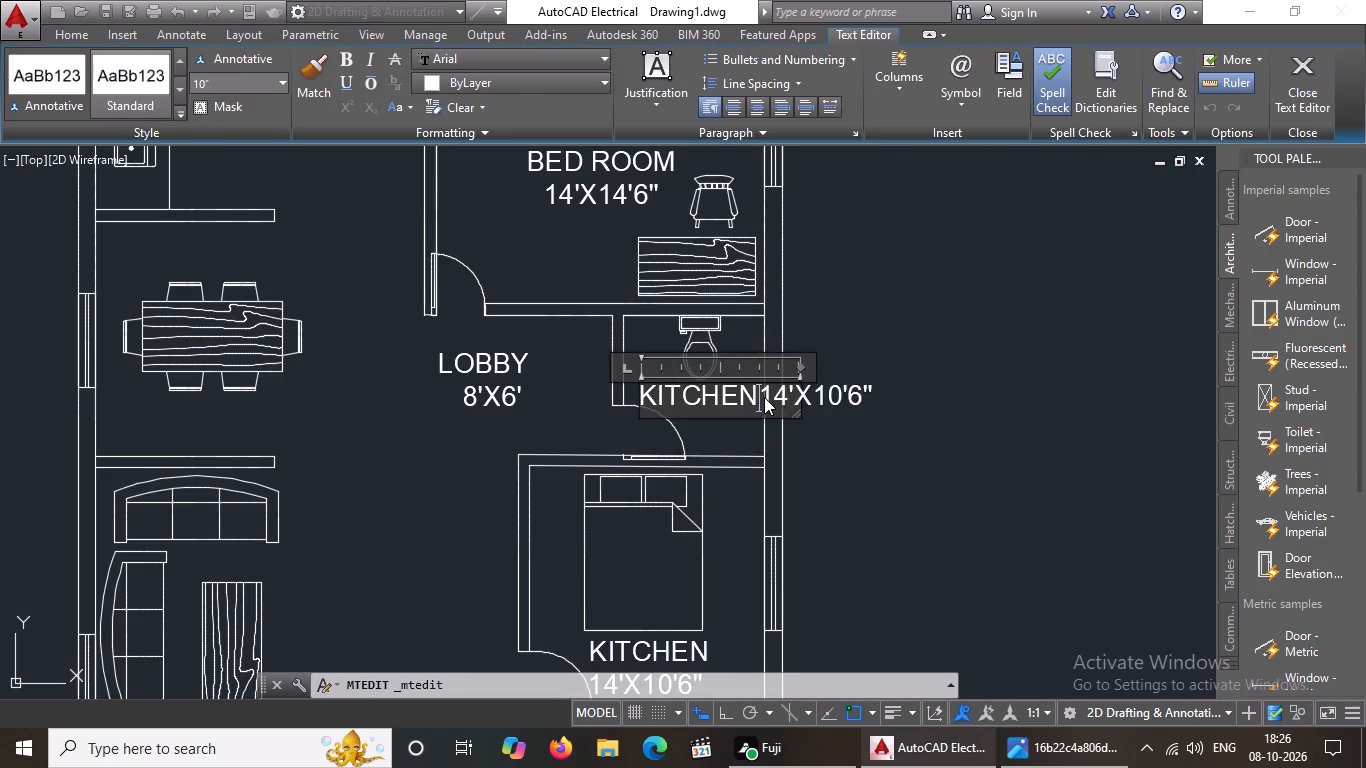
key("BackSpace")
key("BackSpace")
key("BackSpace")
key("BackSpace")
key("BackSpace")
key("BackSpace")
key("BackSpace")
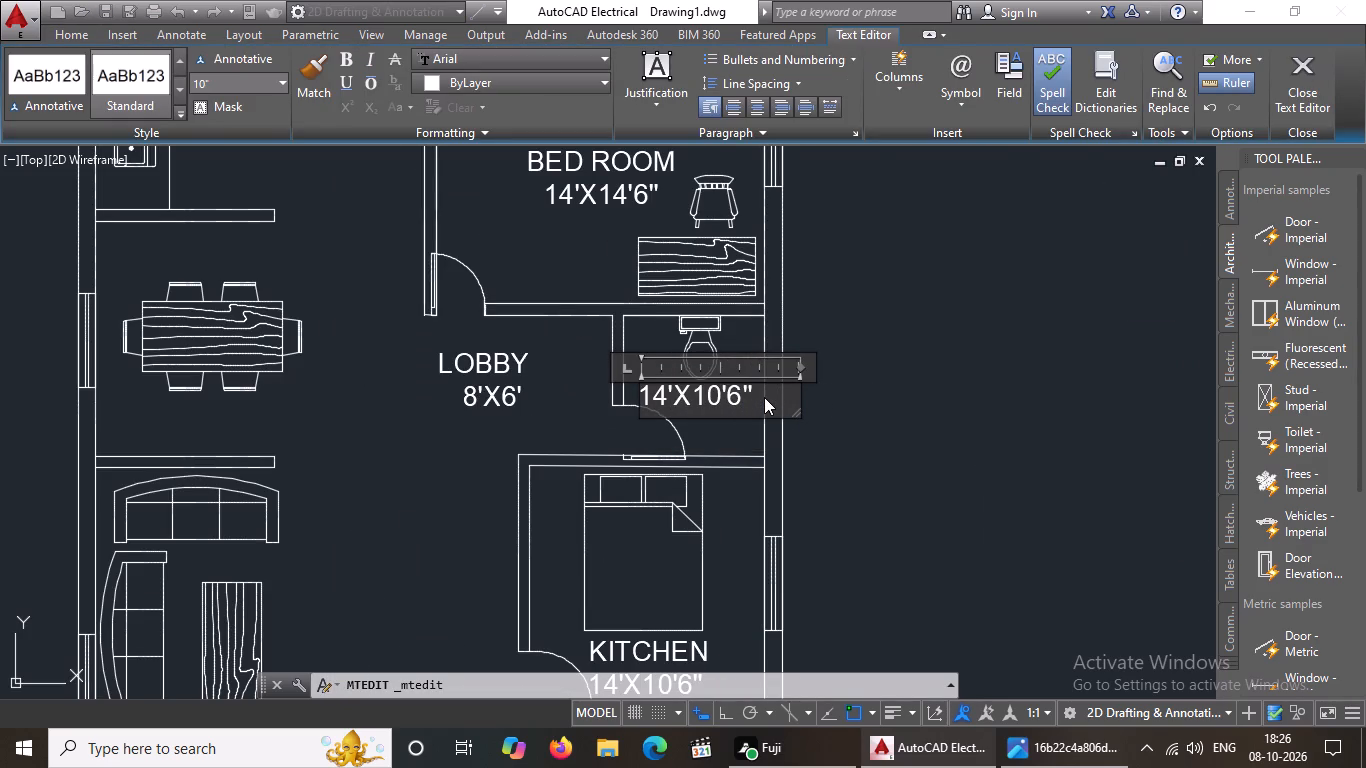
type("TOILET")
key("Return")
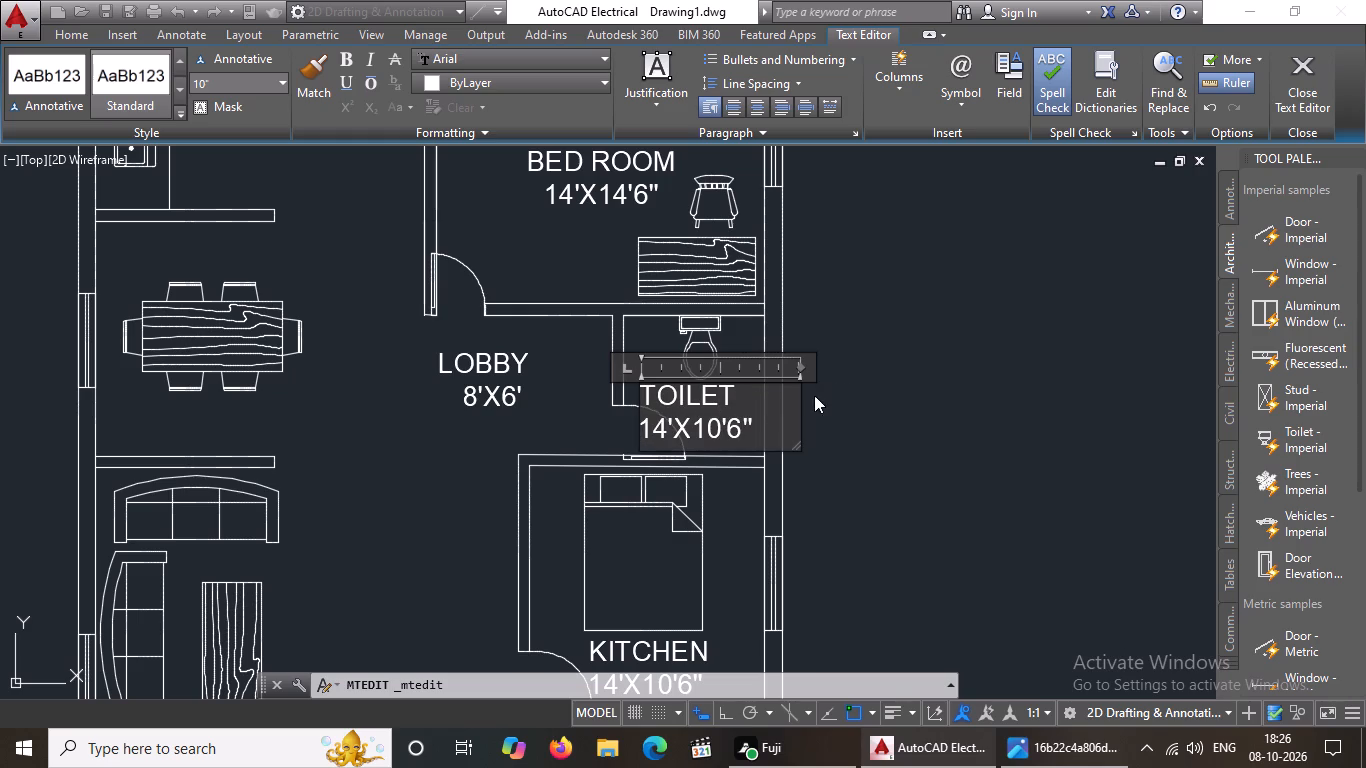
Replace the size line of the toilet label with 6'X6'.
left_click(758, 422)
key("BackSpace")
key("BackSpace")
key("BackSpace")
key("BackSpace")
key("BackSpace")
key("BackSpace")
key("BackSpace")
key("BackSpace")
key("BackSpace")
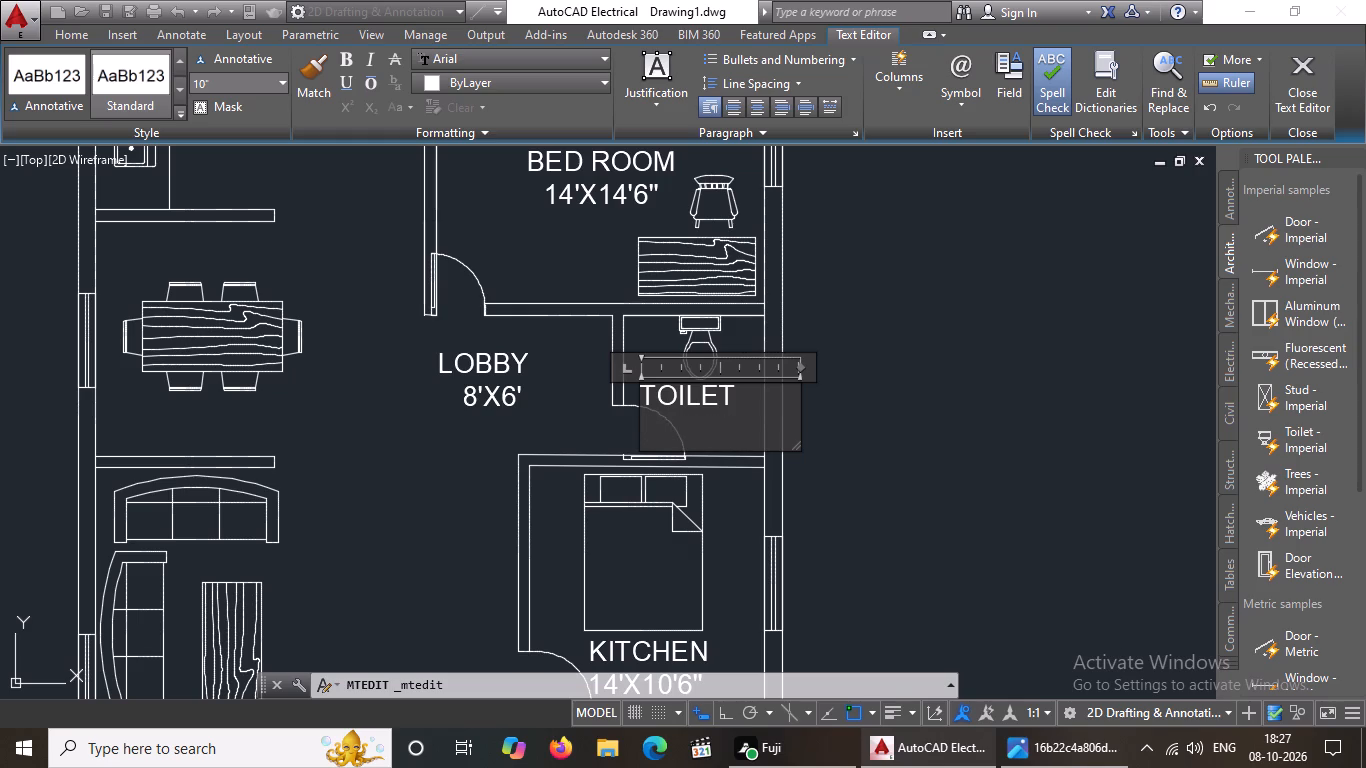
key("6")
key("apostrophe")
type("X6")
key("apostrophe")
Indent the toilet label's size line with spaces to centre it under the name, and finish editing the label.
left_click(646, 427)
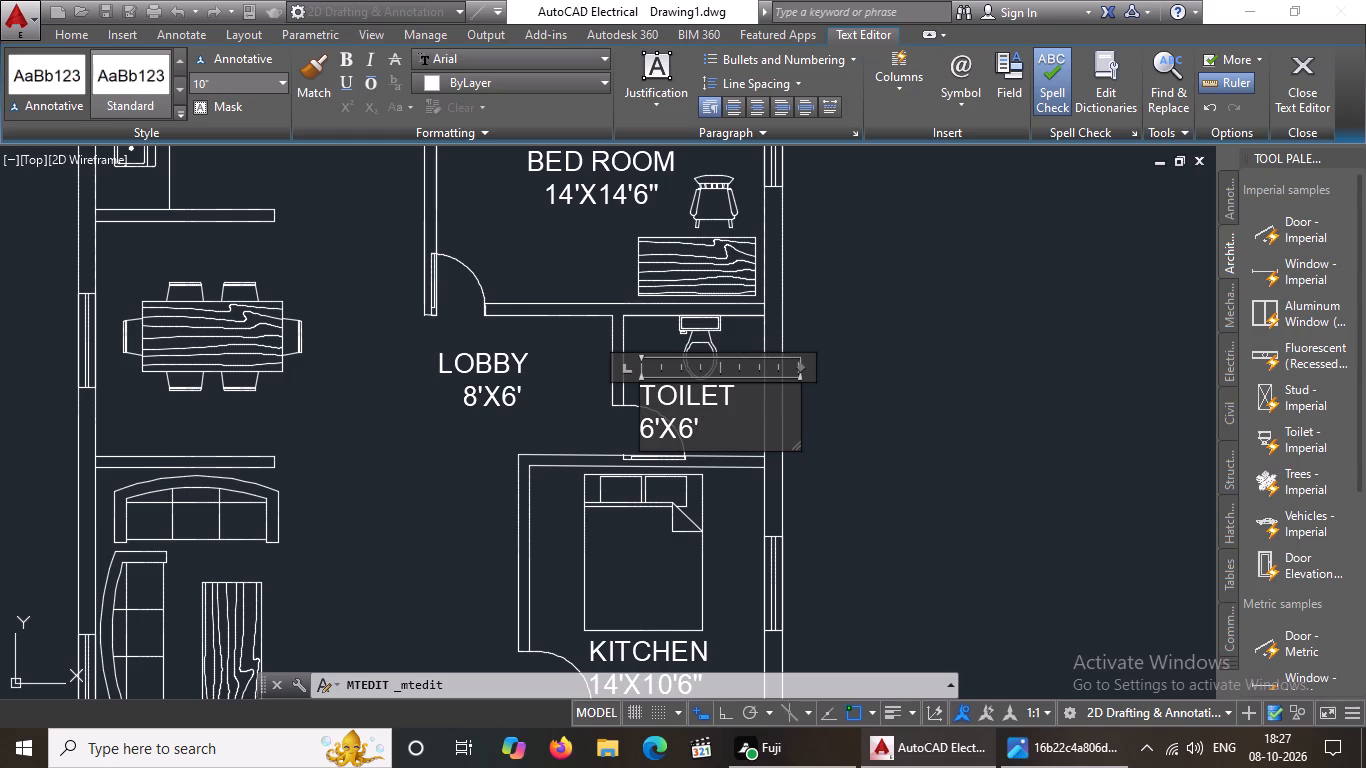
key("space")
key("space")
key("space")
key("space")
key("space")
left_click(863, 397)
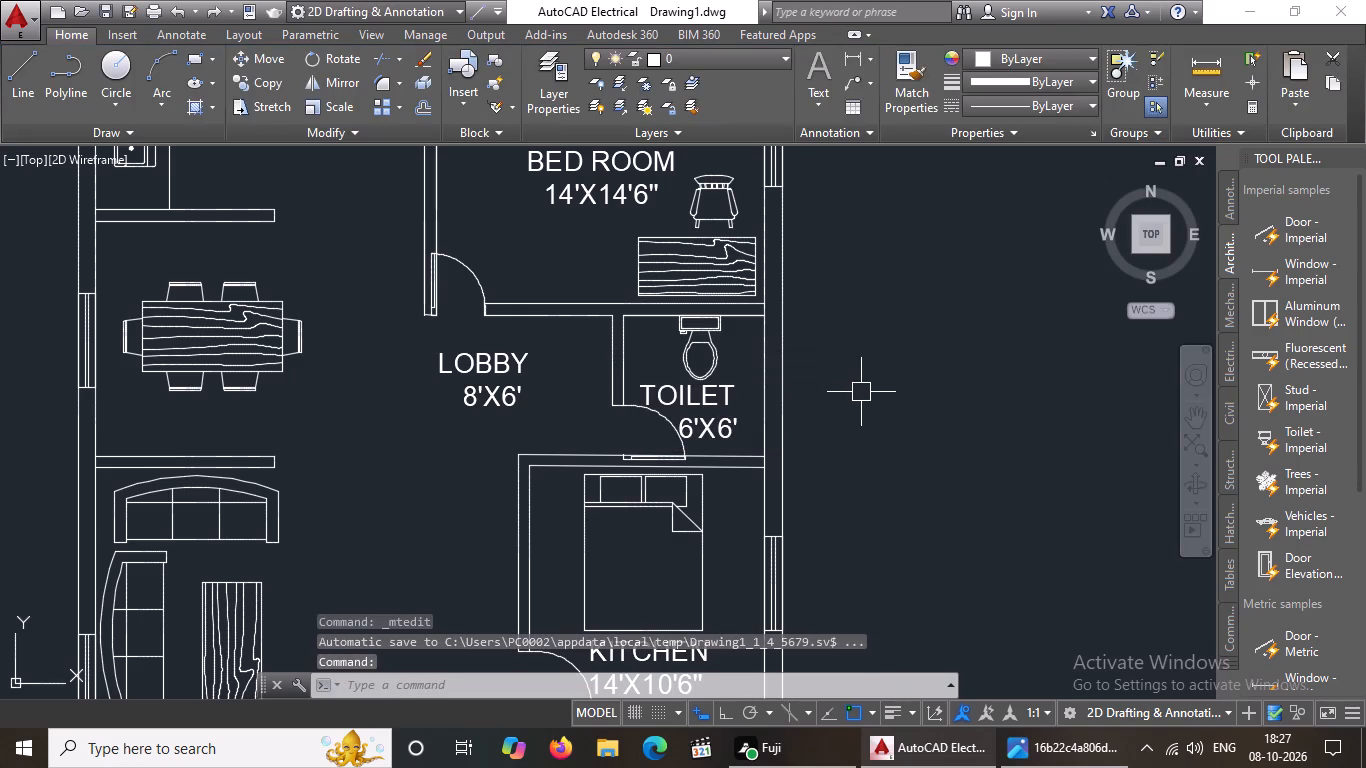
Change the room name in the label below the bed, just above the staircase, from KITCHEN to BED ROOM.
scroll(808, 428, "down", 3)
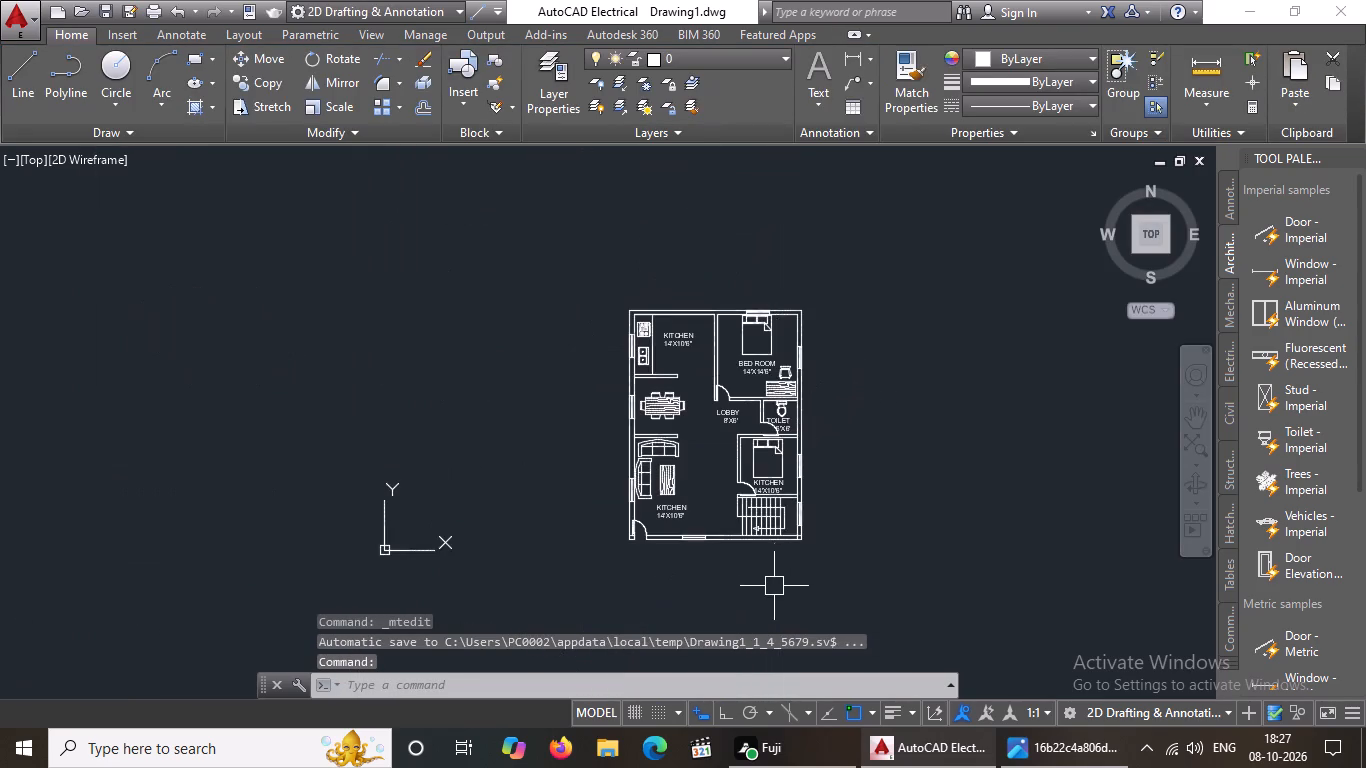
scroll(774, 542, "up", 2)
double_click(761, 402)
left_click(801, 387)
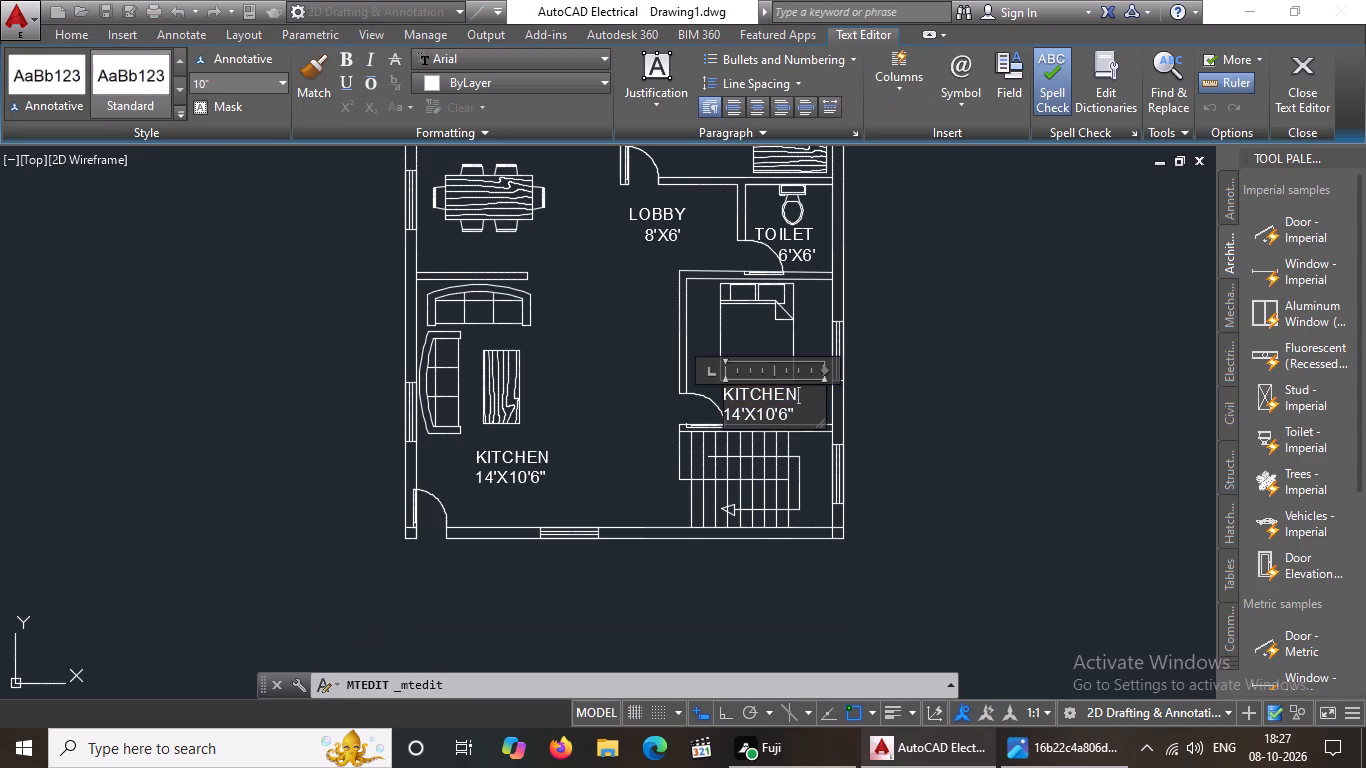
key("BackSpace")
key("BackSpace")
key("BackSpace")
key("BackSpace")
key("BackSpace")
key("BackSpace")
key("BackSpace")
key("BackSpace")
key("BackSpace")
key("BackSpace")
key("b")
key("e")
type("D")
key("space")
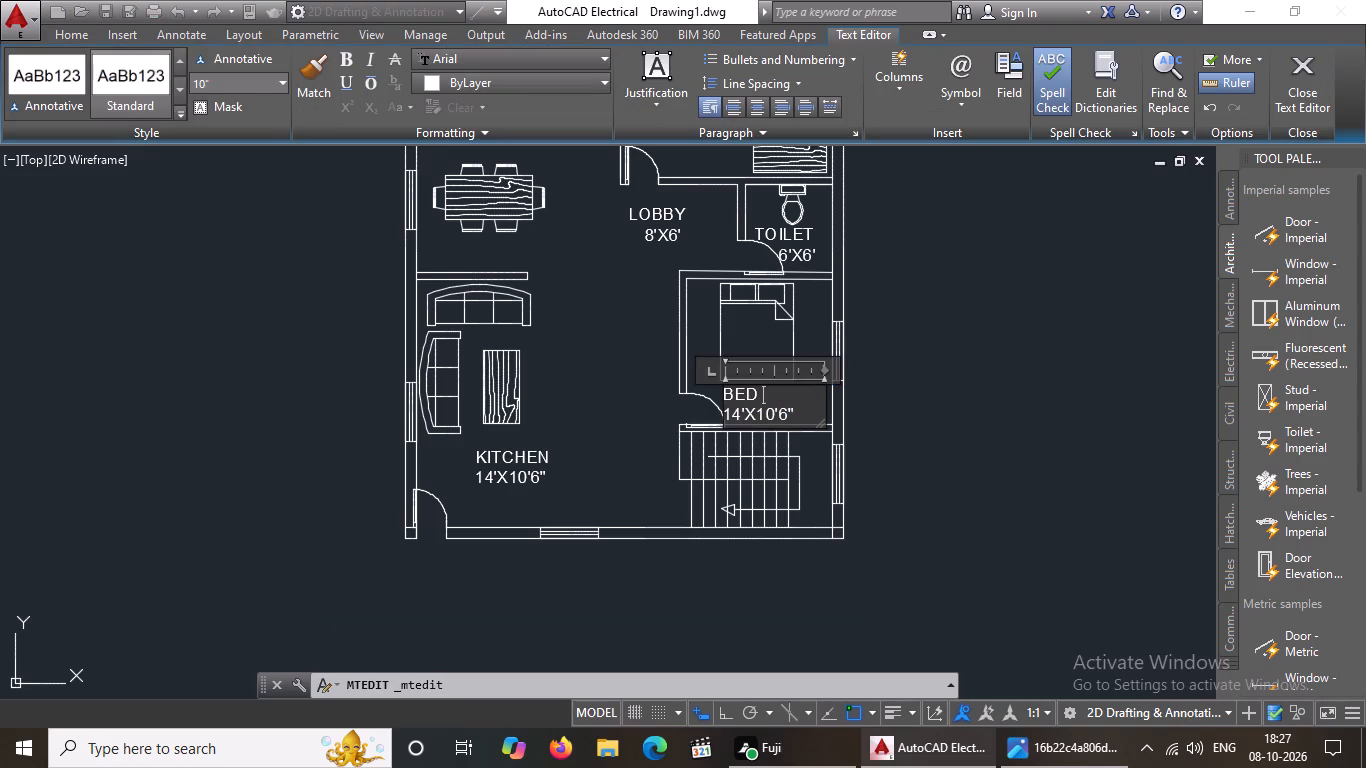
key("r")
type("OOM")
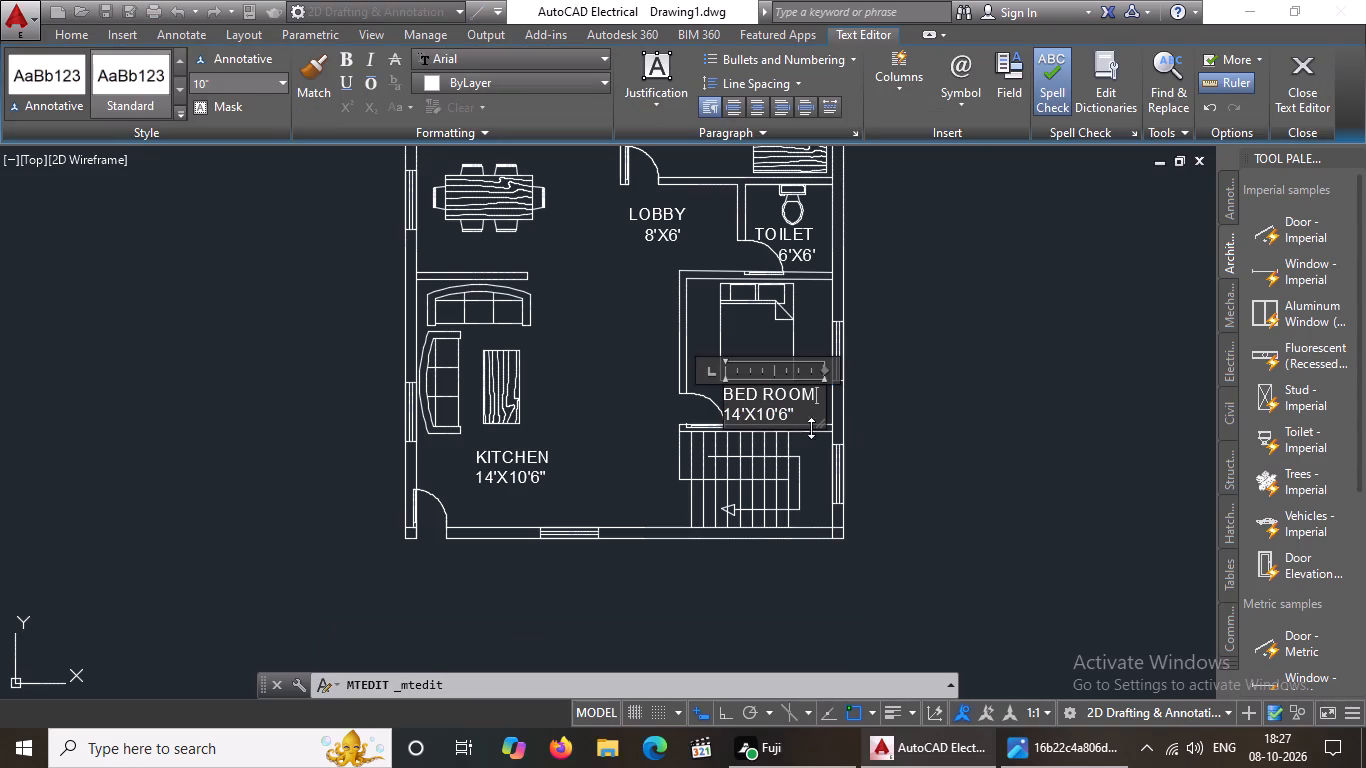
Replace the size line of the bedroom label above the staircase with 10'X10'.
left_click(813, 415)
key("BackSpace")
key("BackSpace")
key("BackSpace")
key("BackSpace")
key("BackSpace")
key("BackSpace")
key("BackSpace")
key("BackSpace")
key("BackSpace")
key("BackSpace")
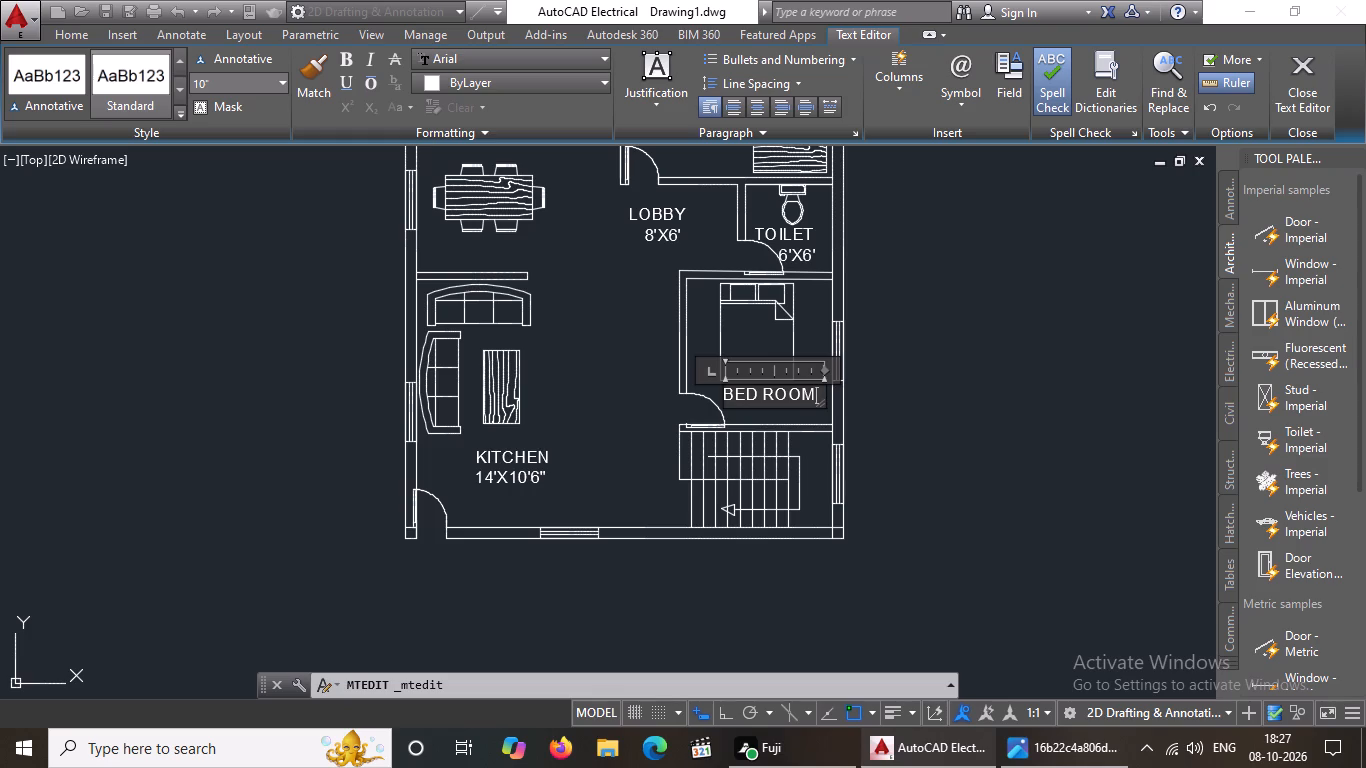
key("space")
key("Return")
type("10")
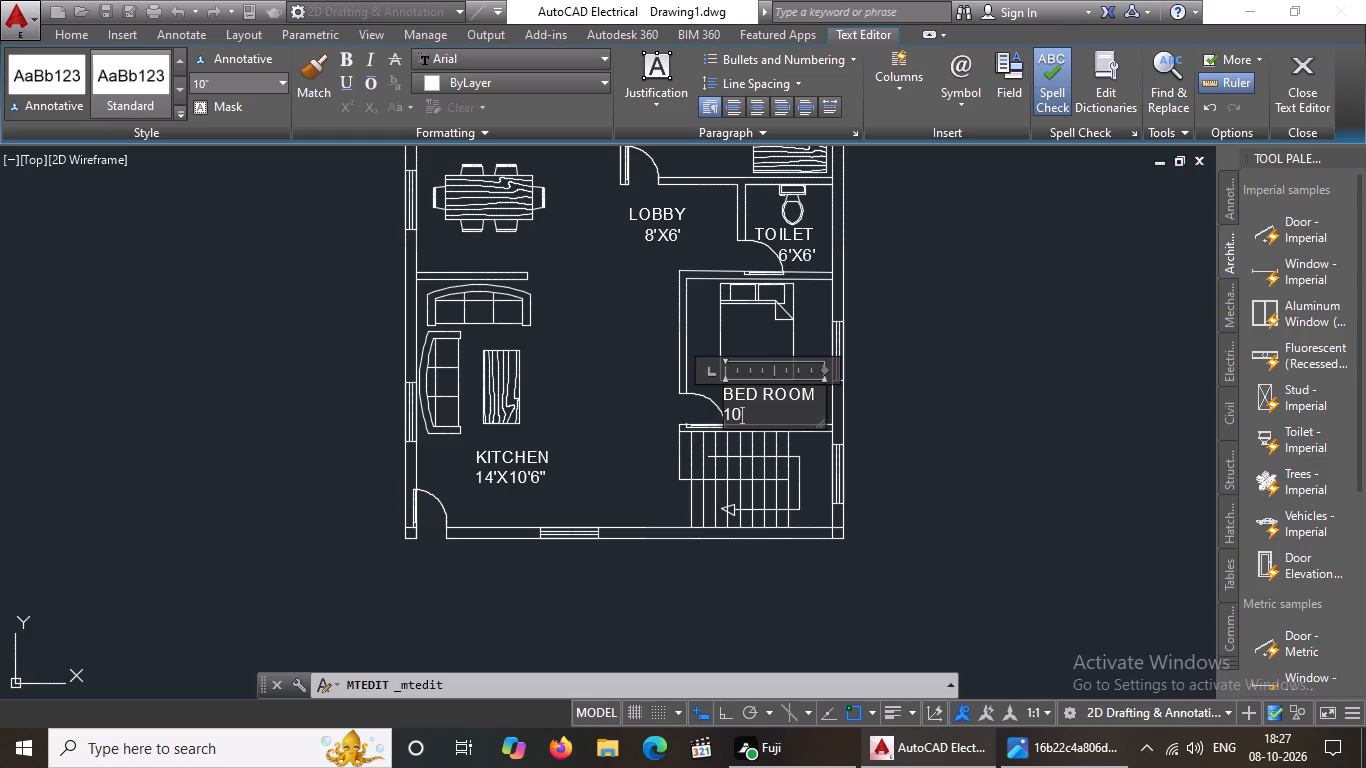
key("apostrophe")
key("x")
key("1")
key("0")
key("apostrophe")
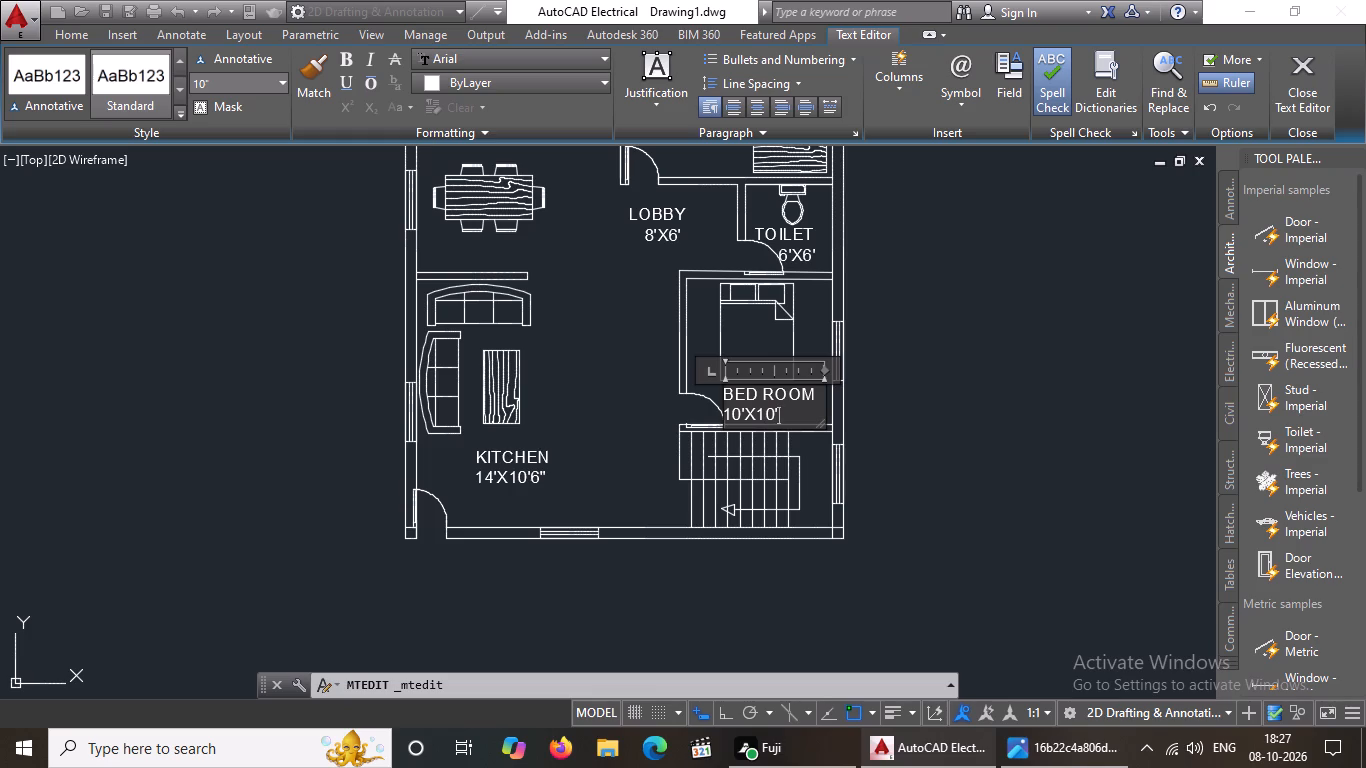
Indent the 10'X10' size line with spaces to centre it under BED ROOM, and finish editing the label.
left_click(726, 411)
key("space")
key("space")
key("space")
key("space")
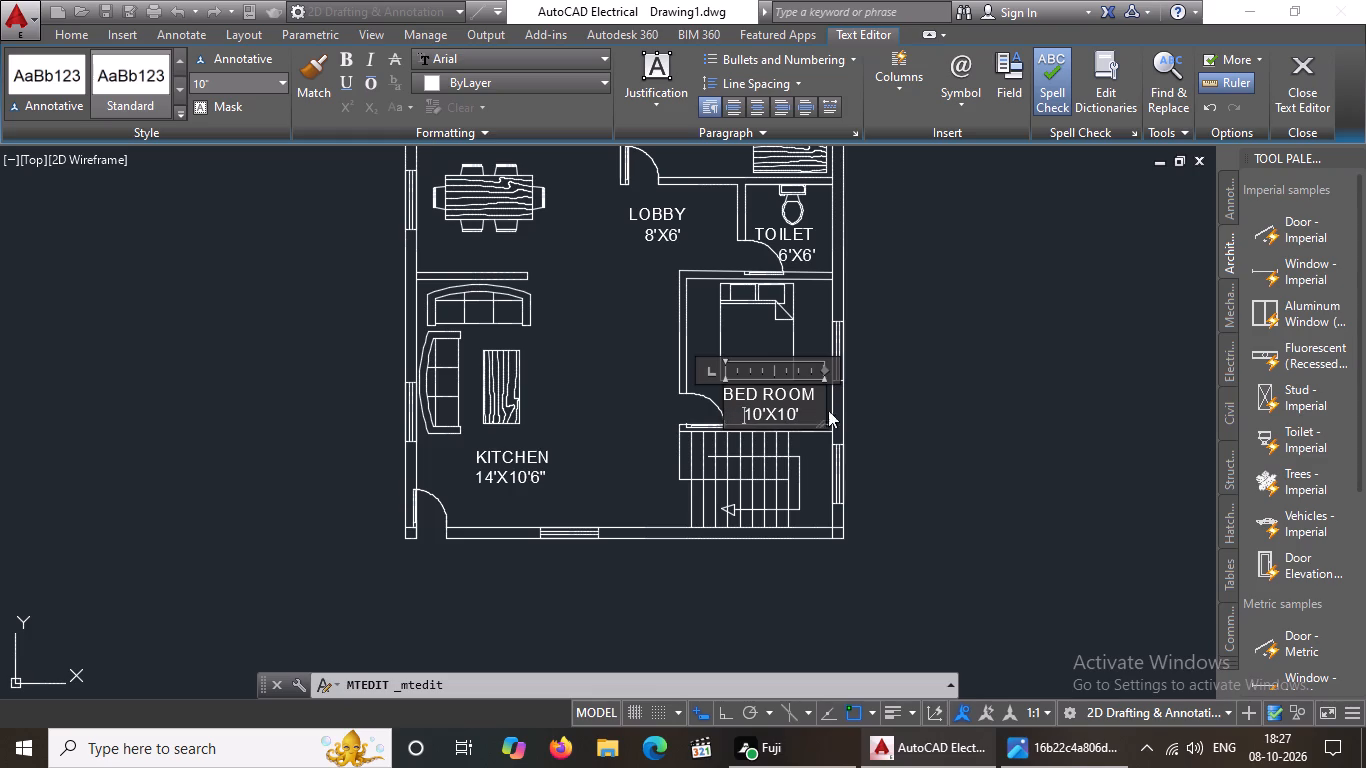
left_click(890, 416)
Change the room name in the label below the sofas to LIVINGROOM, written without a space so it fits on one line.
double_click(531, 477)
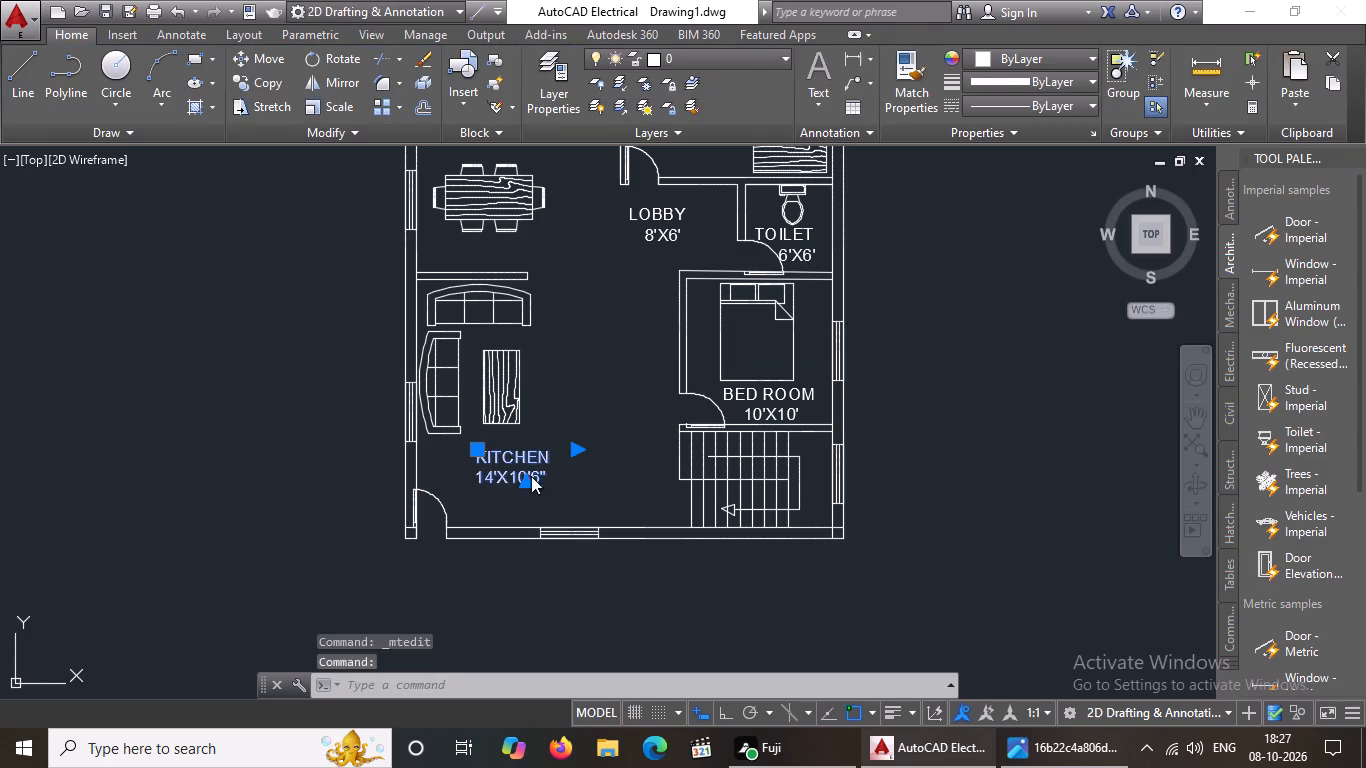
left_click(569, 456)
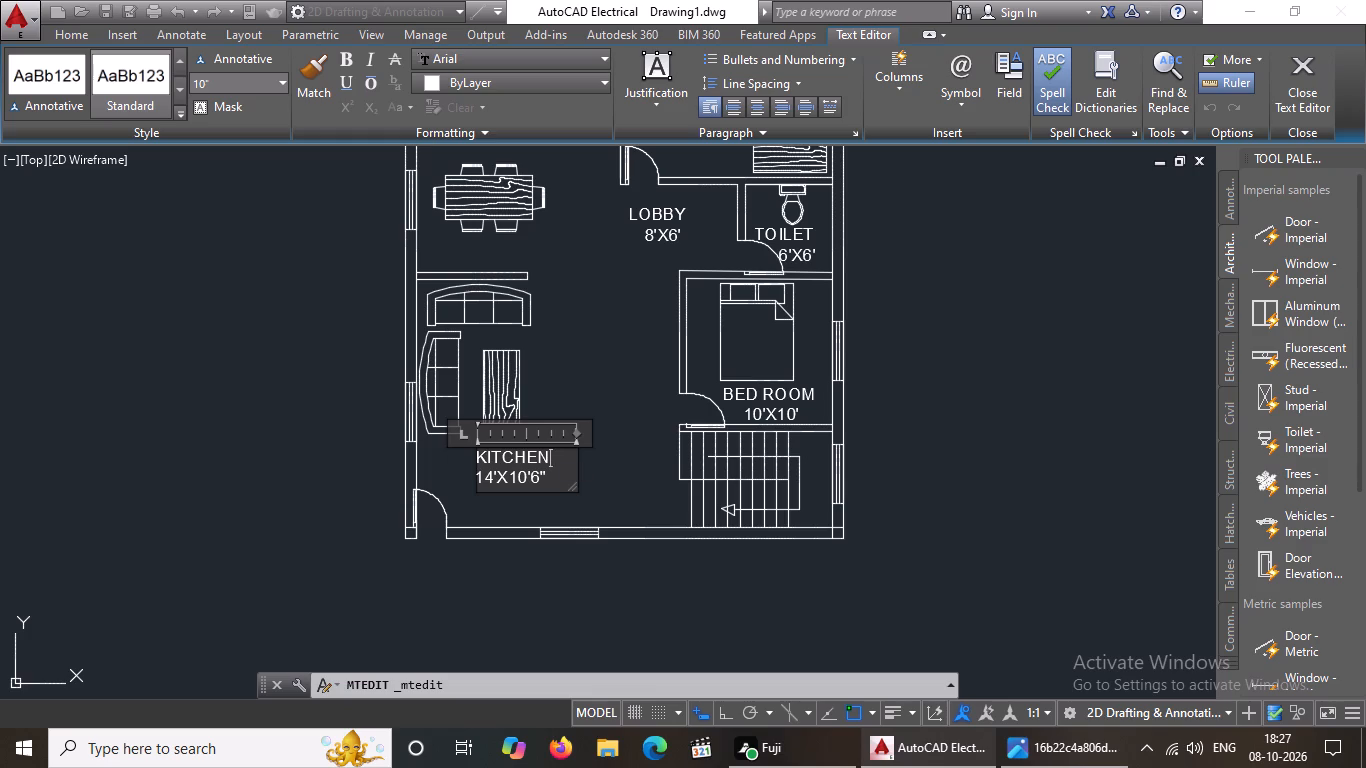
key("BackSpace")
key("BackSpace")
key("BackSpace")
key("BackSpace")
key("BackSpace")
key("BackSpace")
key("BackSpace")
type("LIV")
type("ING")
key("space")
type("ROOM")
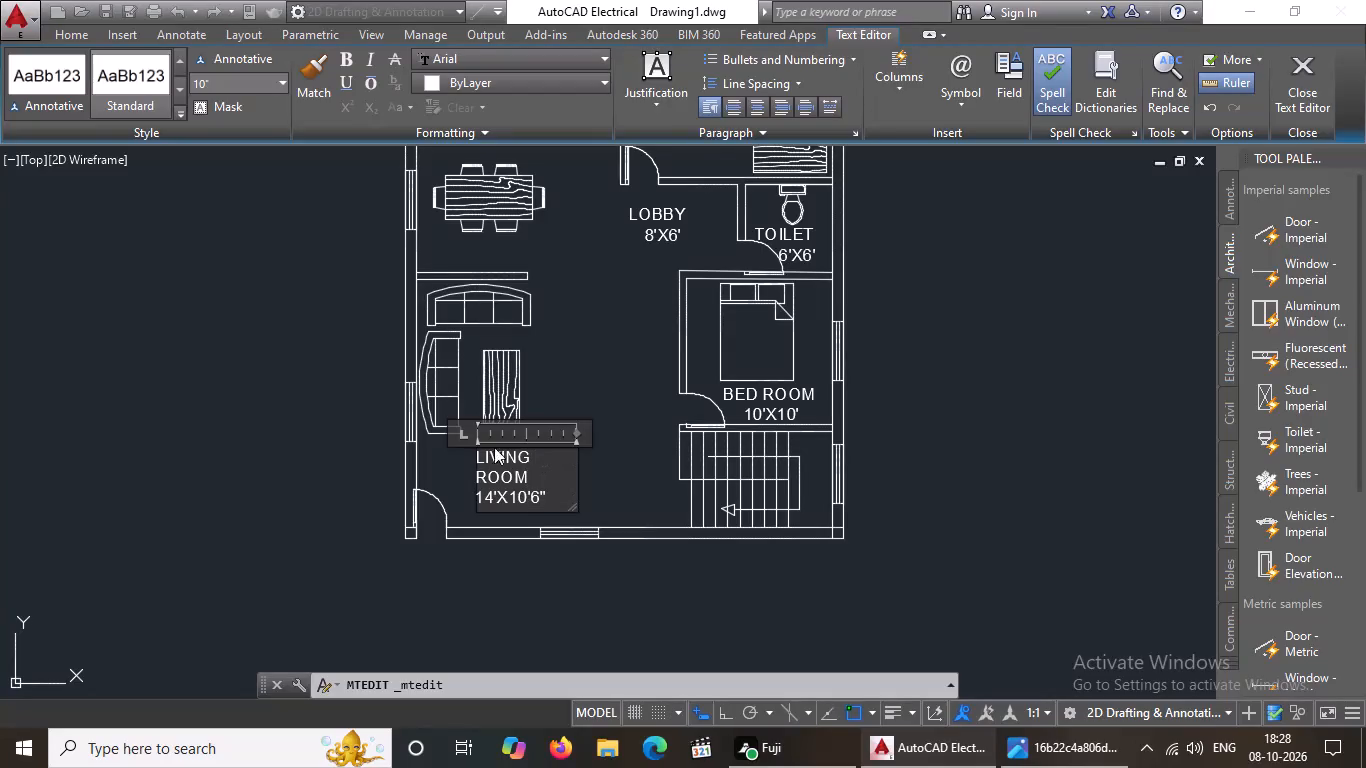
left_click(551, 460)
key("BackSpace")
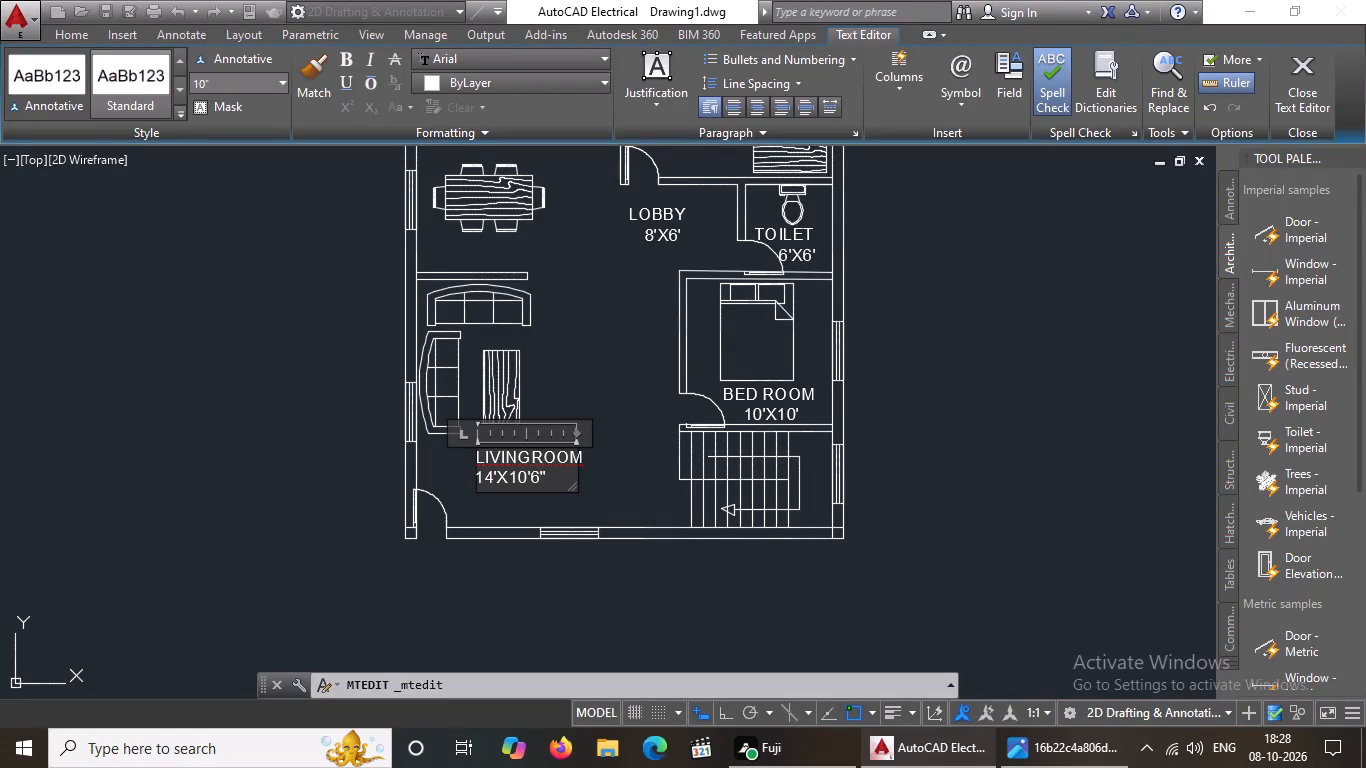
Replace the size line of the living room label with 18'X17'.
left_click(555, 477)
key("BackSpace")
key("BackSpace")
key("BackSpace")
key("BackSpace")
key("BackSpace")
key("BackSpace")
key("BackSpace")
key("BackSpace")
key("BackSpace")
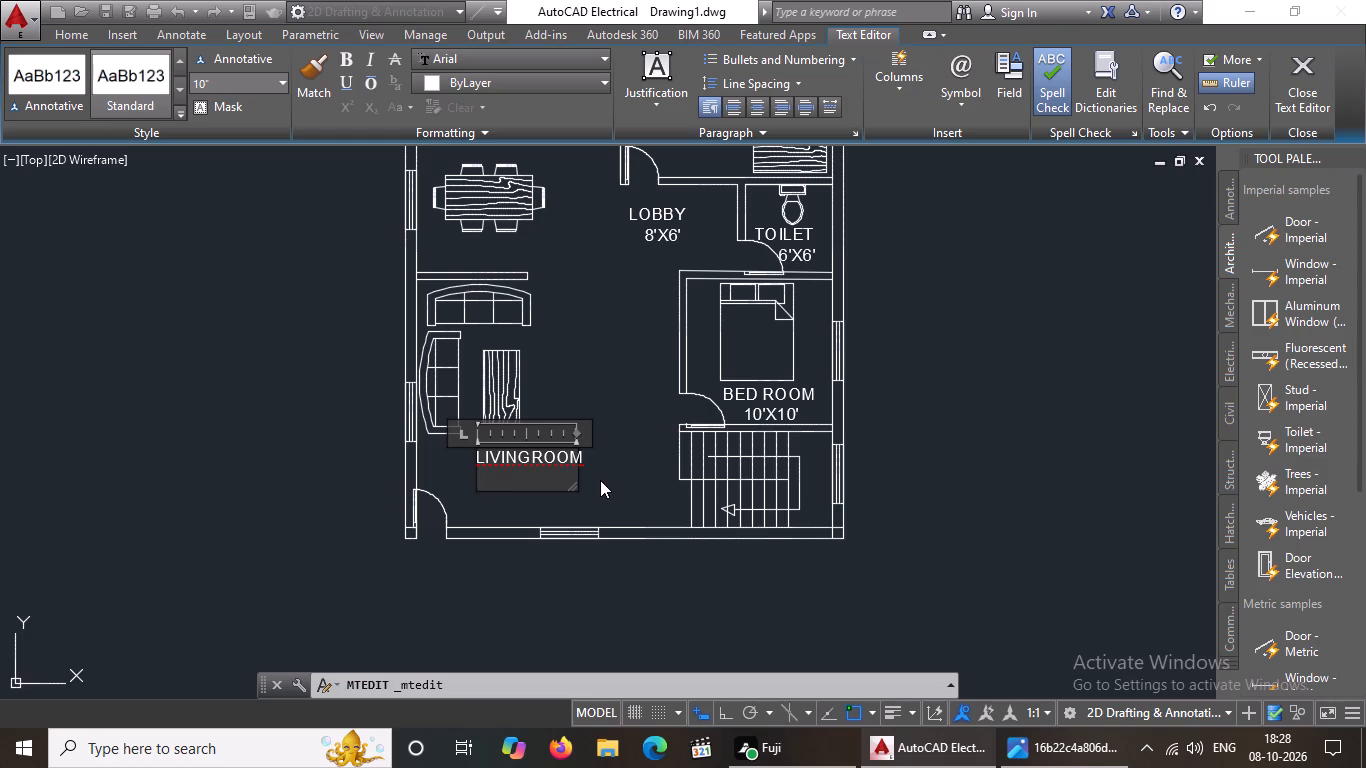
type("18'")
key("x")
key("1")
type("7'")
Indent the living room label's size line with spaces to centre it under the name, and save the text changes.
left_click(478, 479)
key("space")
key("space")
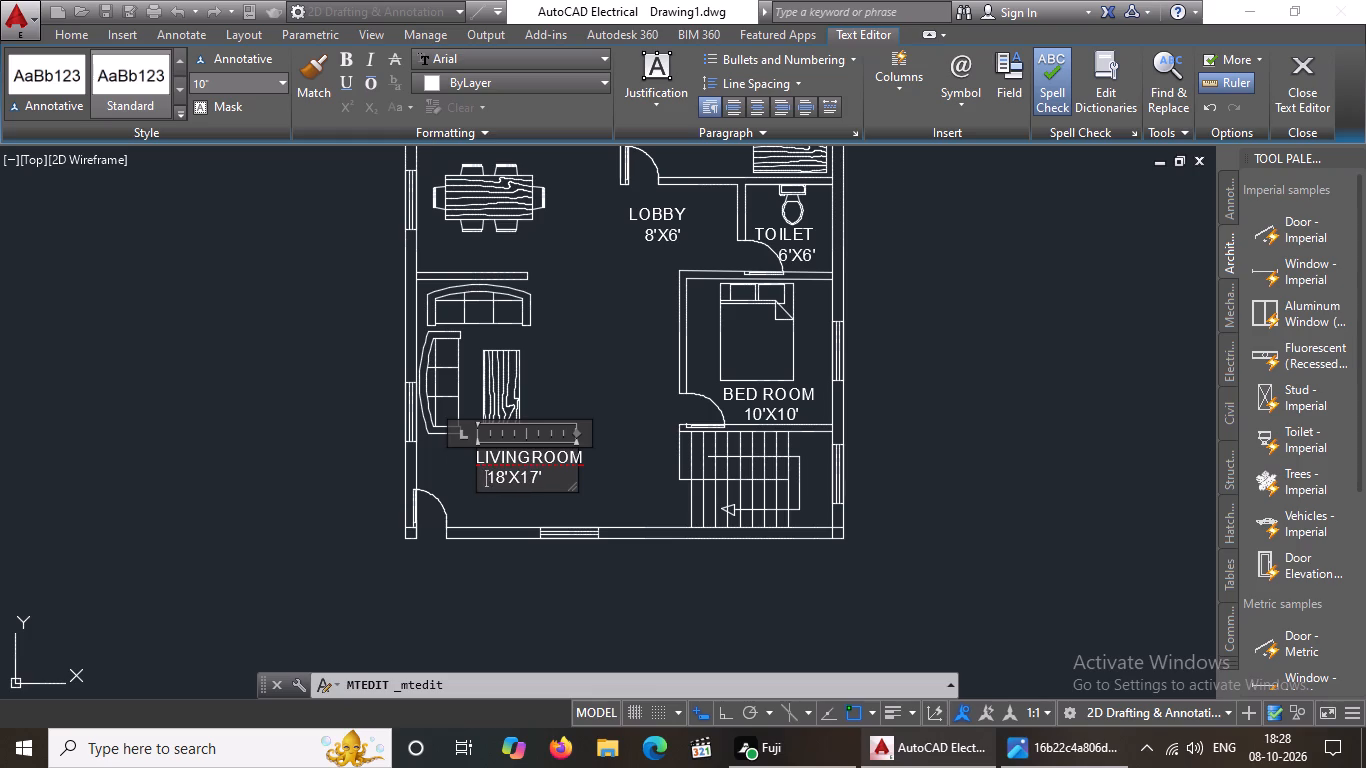
key("space")
key("space")
key("space")
key("Escape")
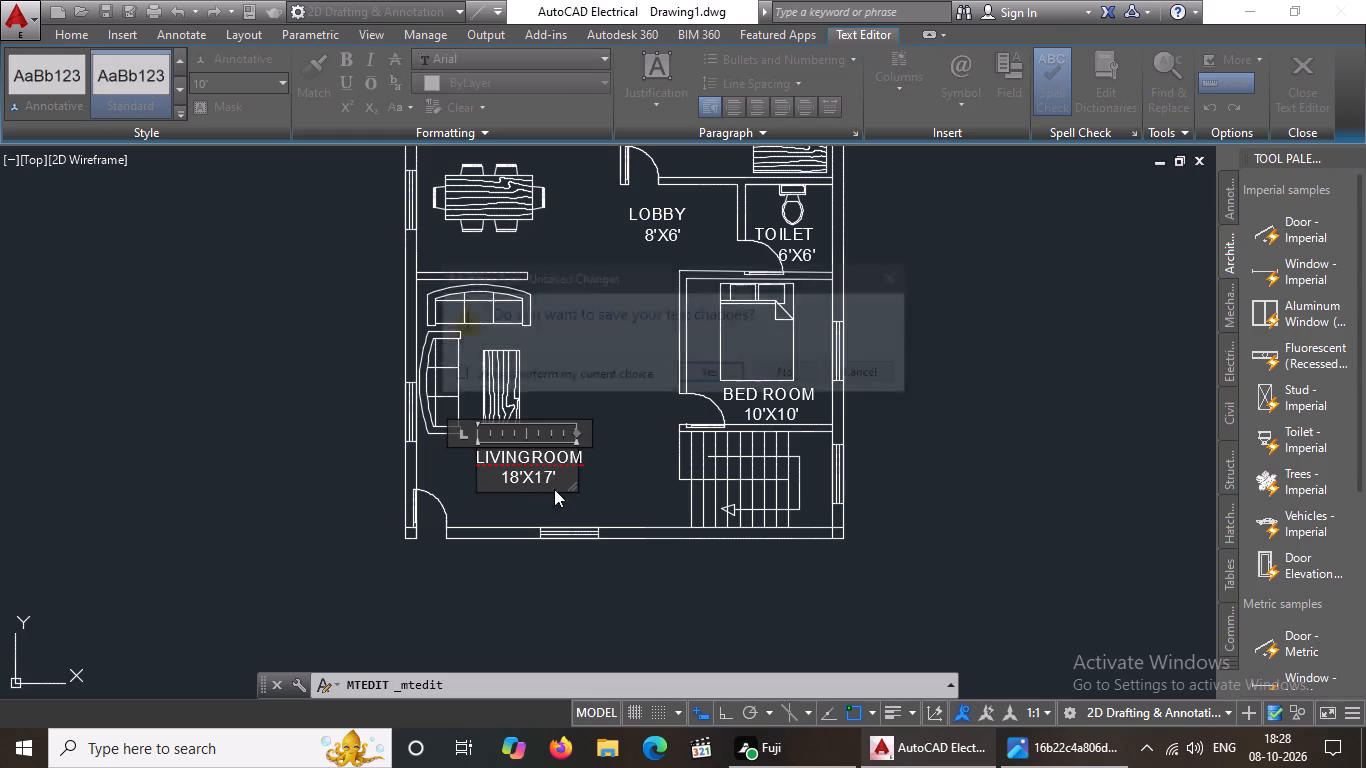
left_click(643, 476)
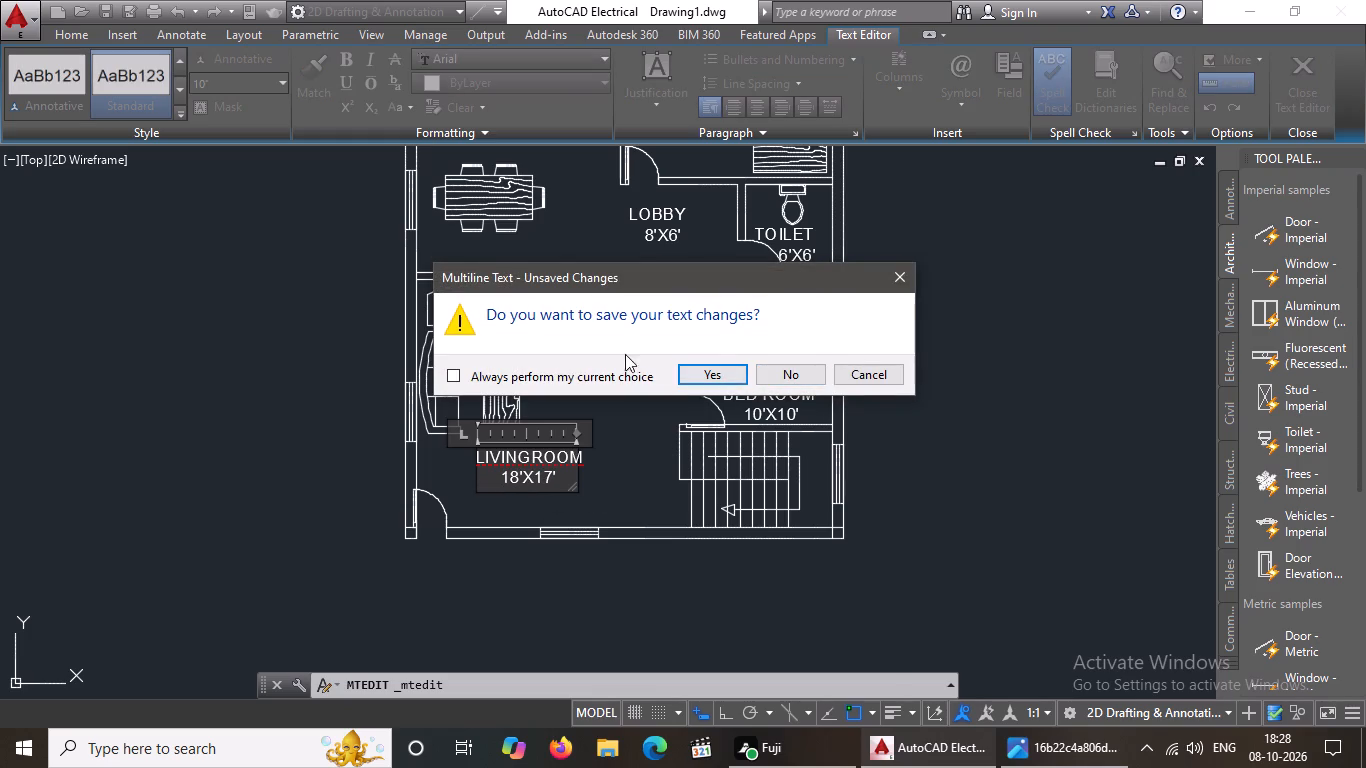
left_click(712, 372)
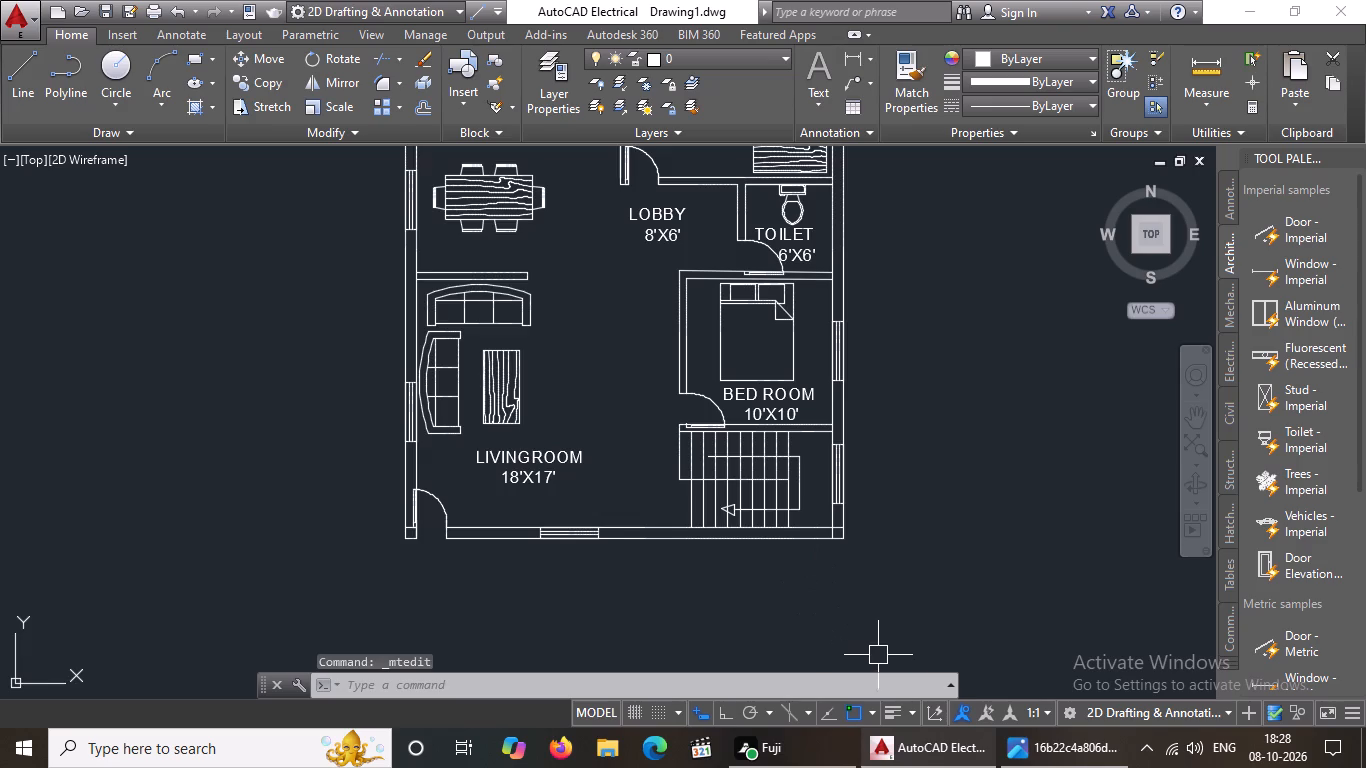
scroll(878, 654, "down", 1)
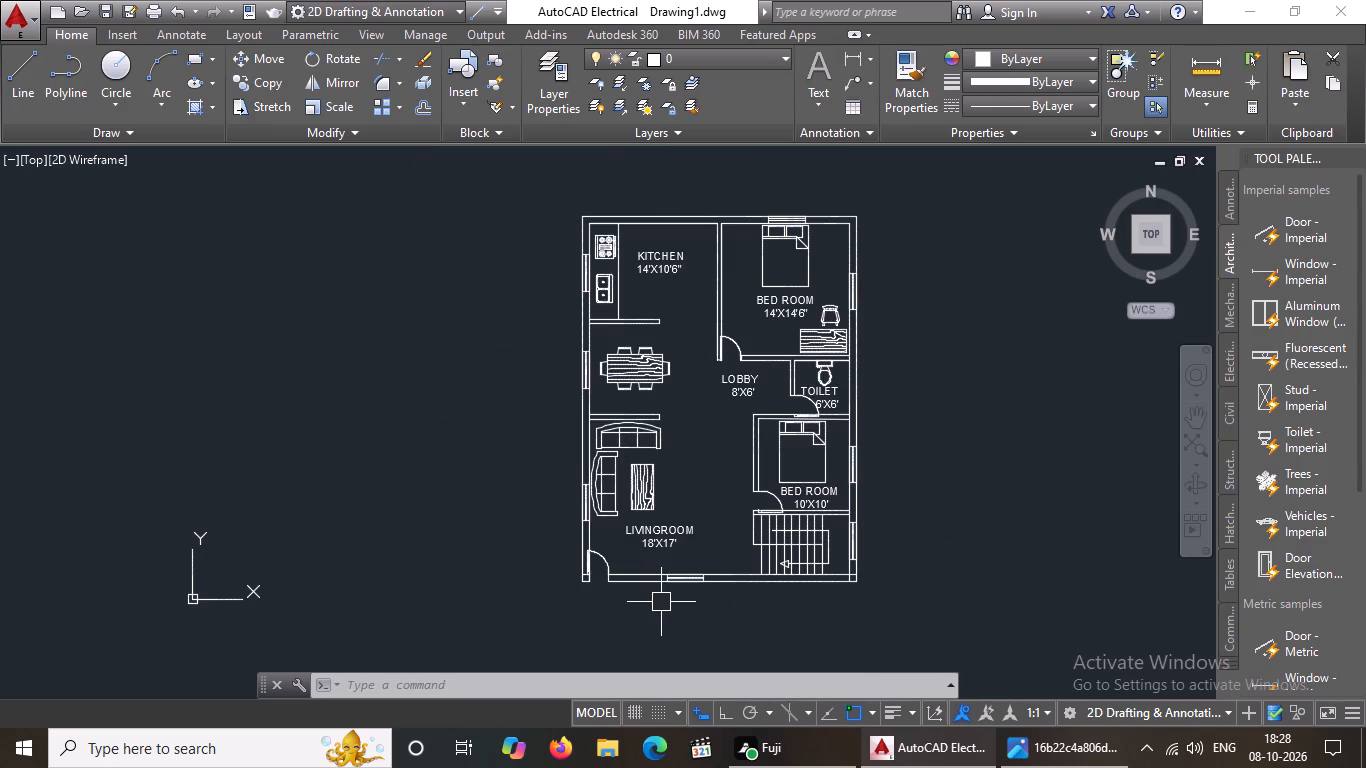
With Ortho turned on, add a linear dimension for the plan's overall width, placed just above the outer north wall.
left_click(851, 62)
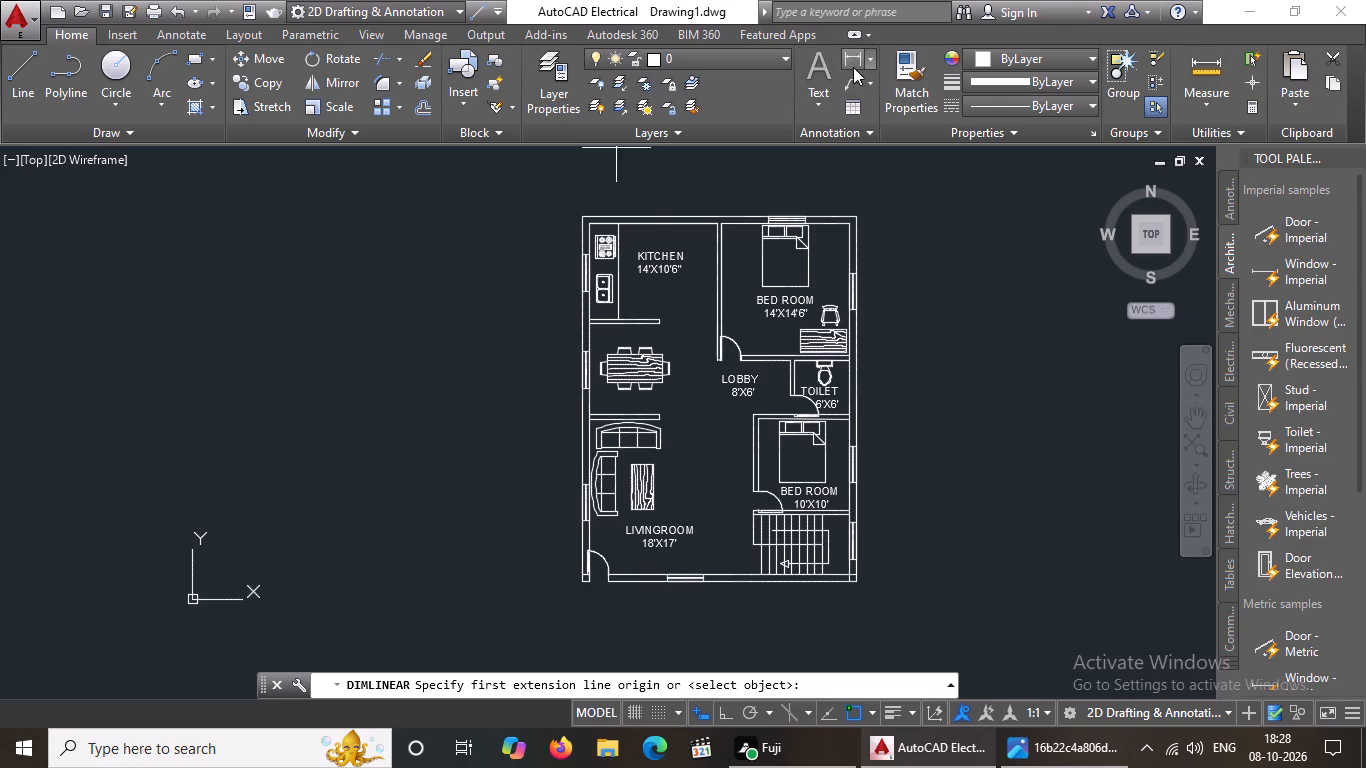
scroll(582, 214, "up", 3)
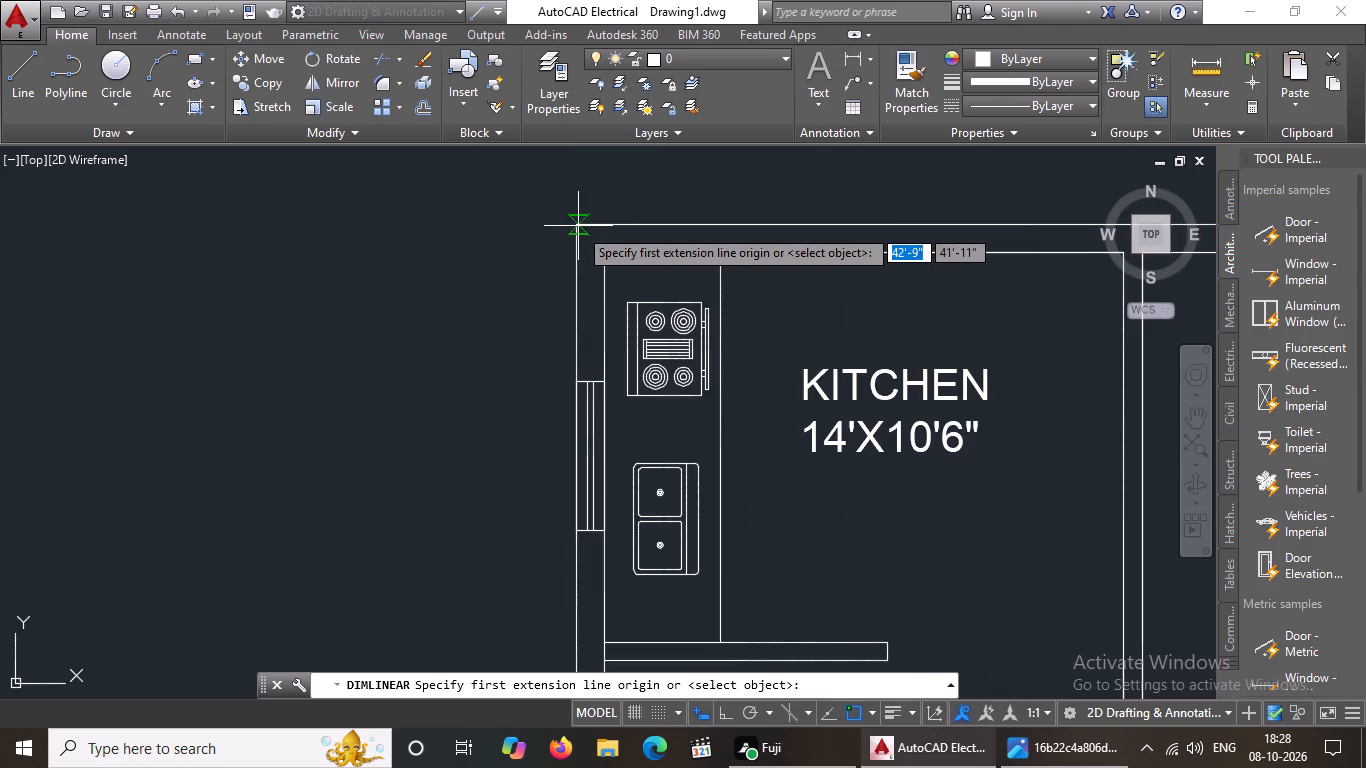
scroll(578, 226, "up", 2)
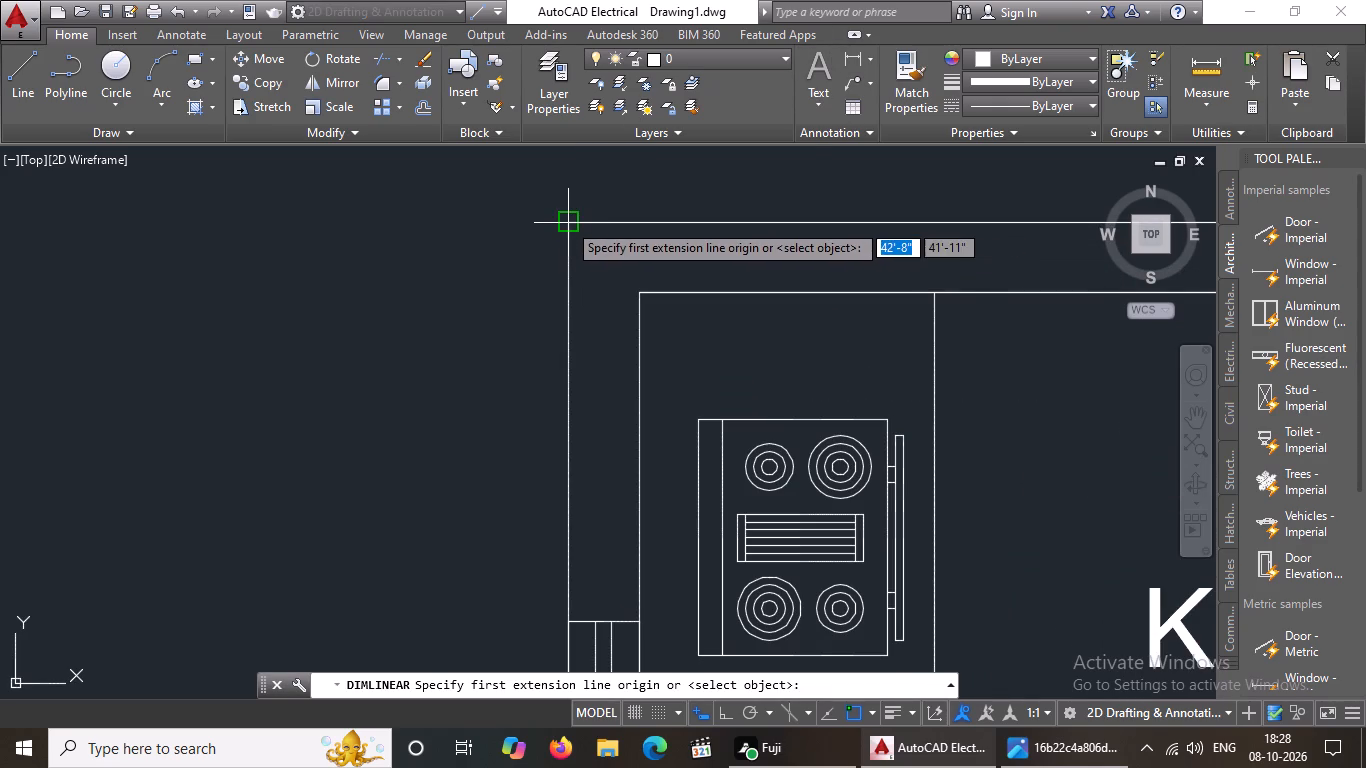
left_click(567, 222)
scroll(751, 235, "down", 7)
scroll(906, 230, "up", 4)
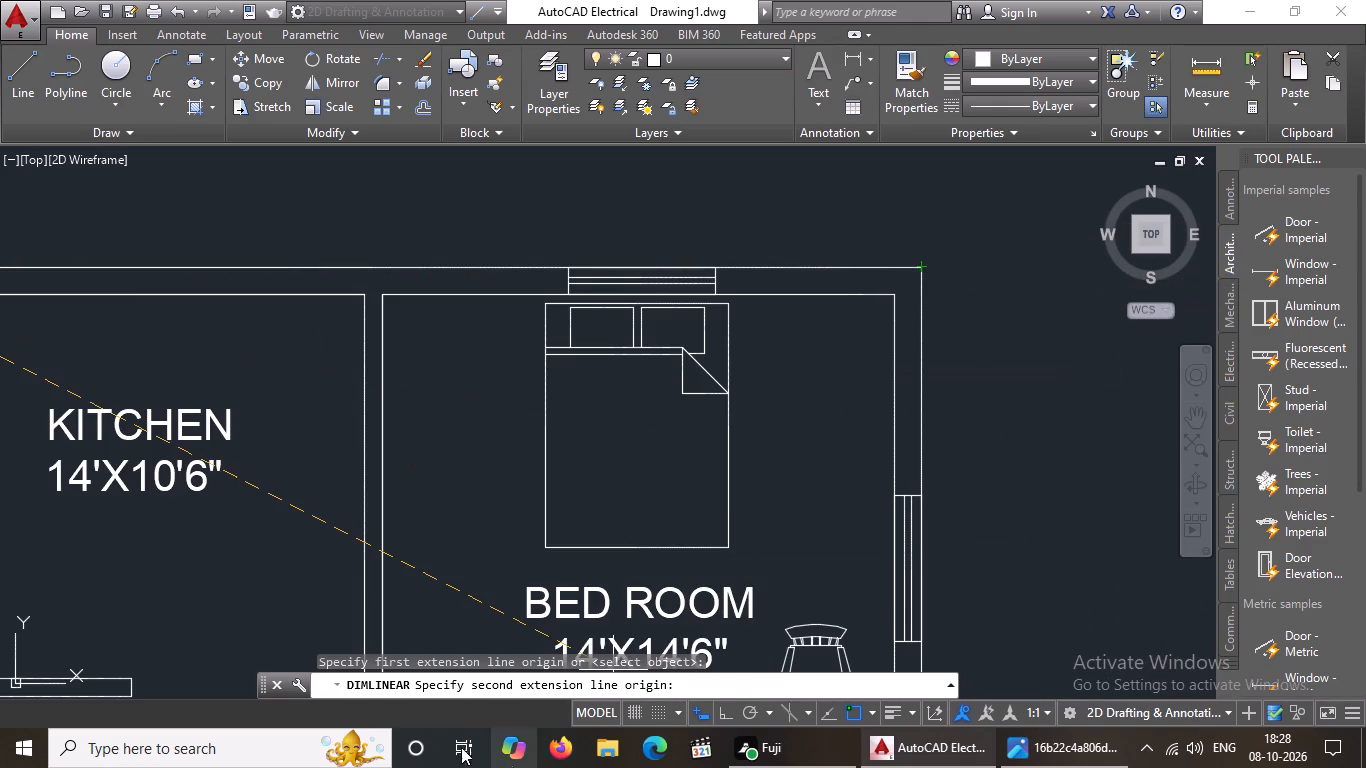
left_click(733, 709)
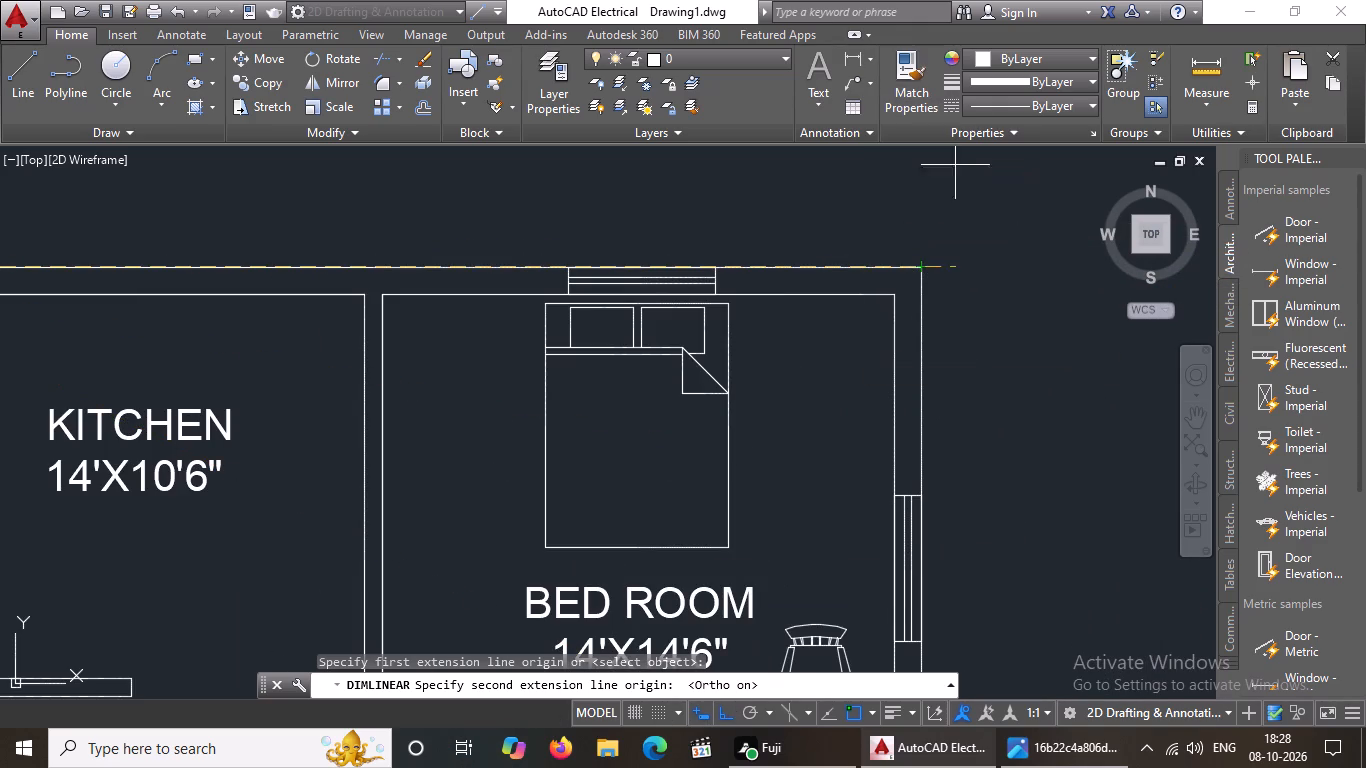
left_click(921, 265)
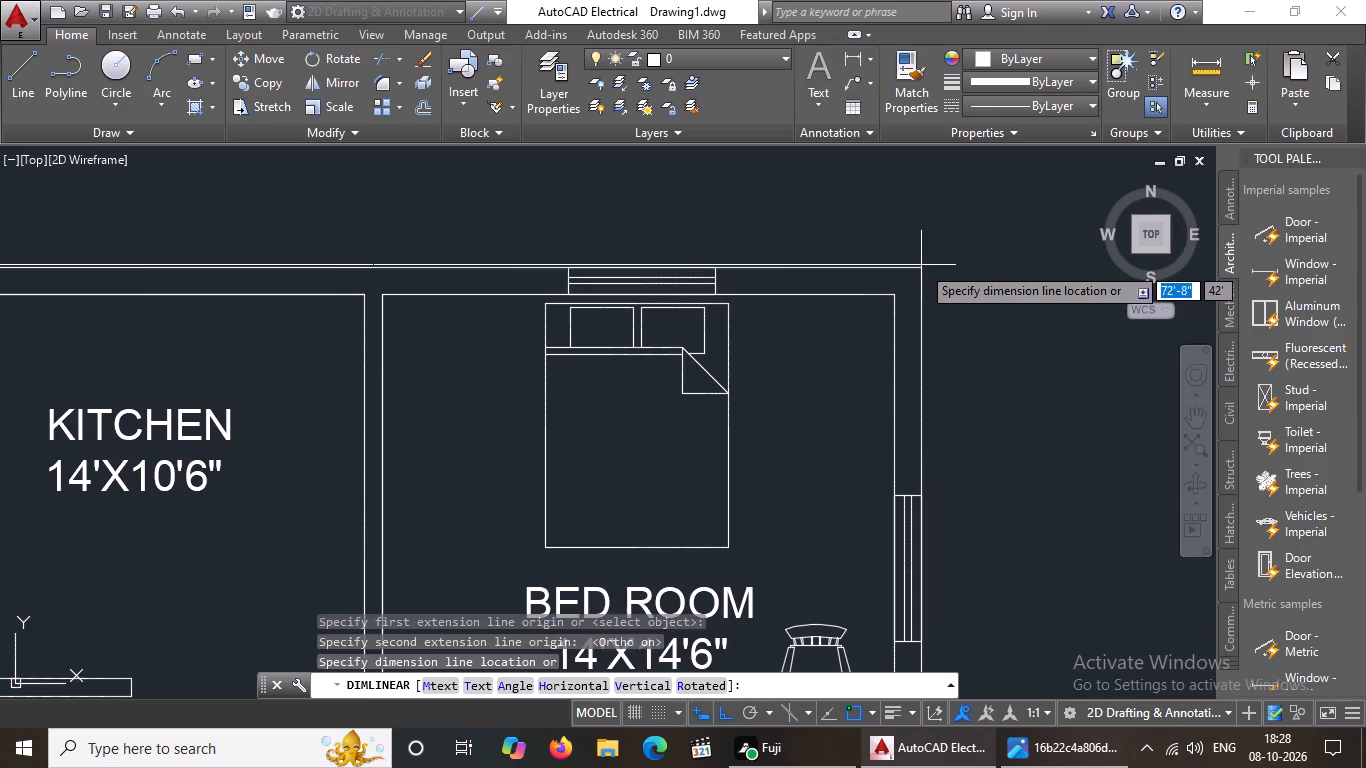
scroll(905, 202, "down", 2)
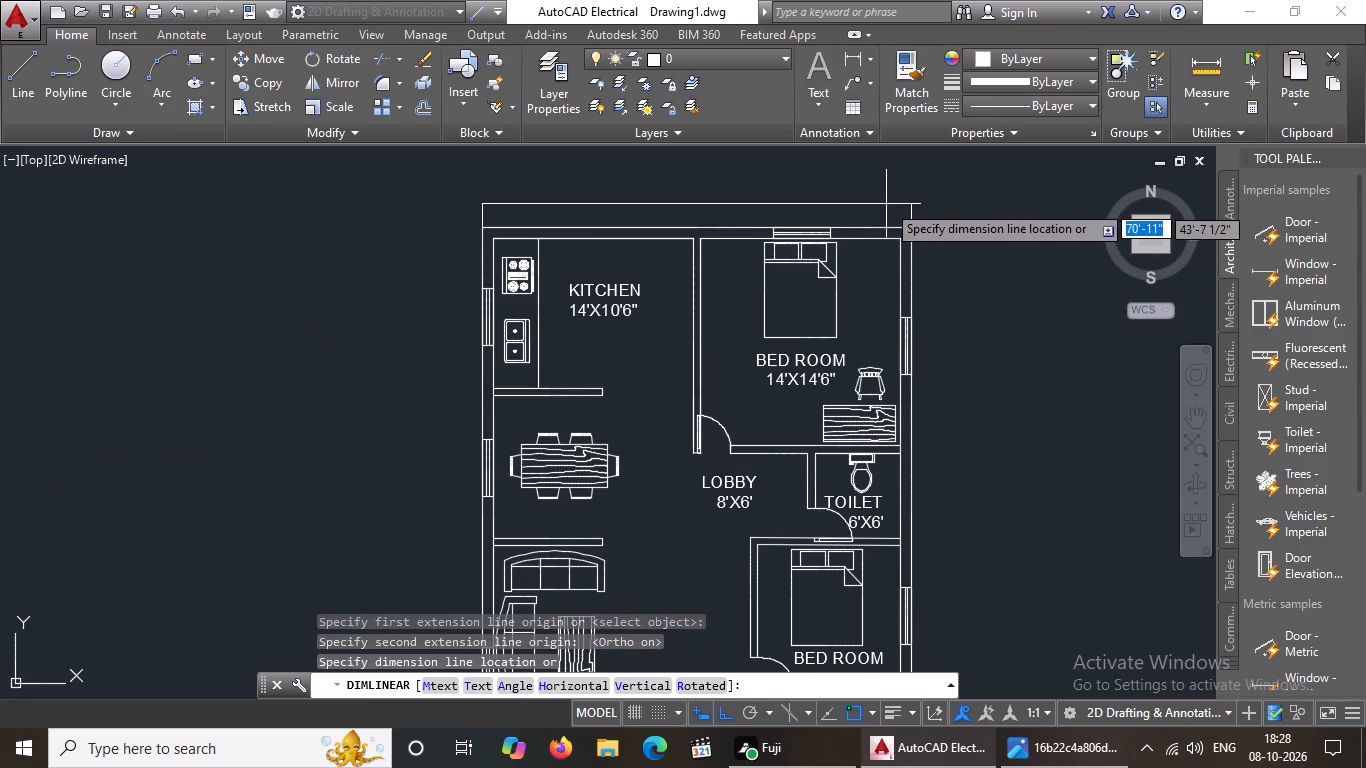
left_click(885, 202)
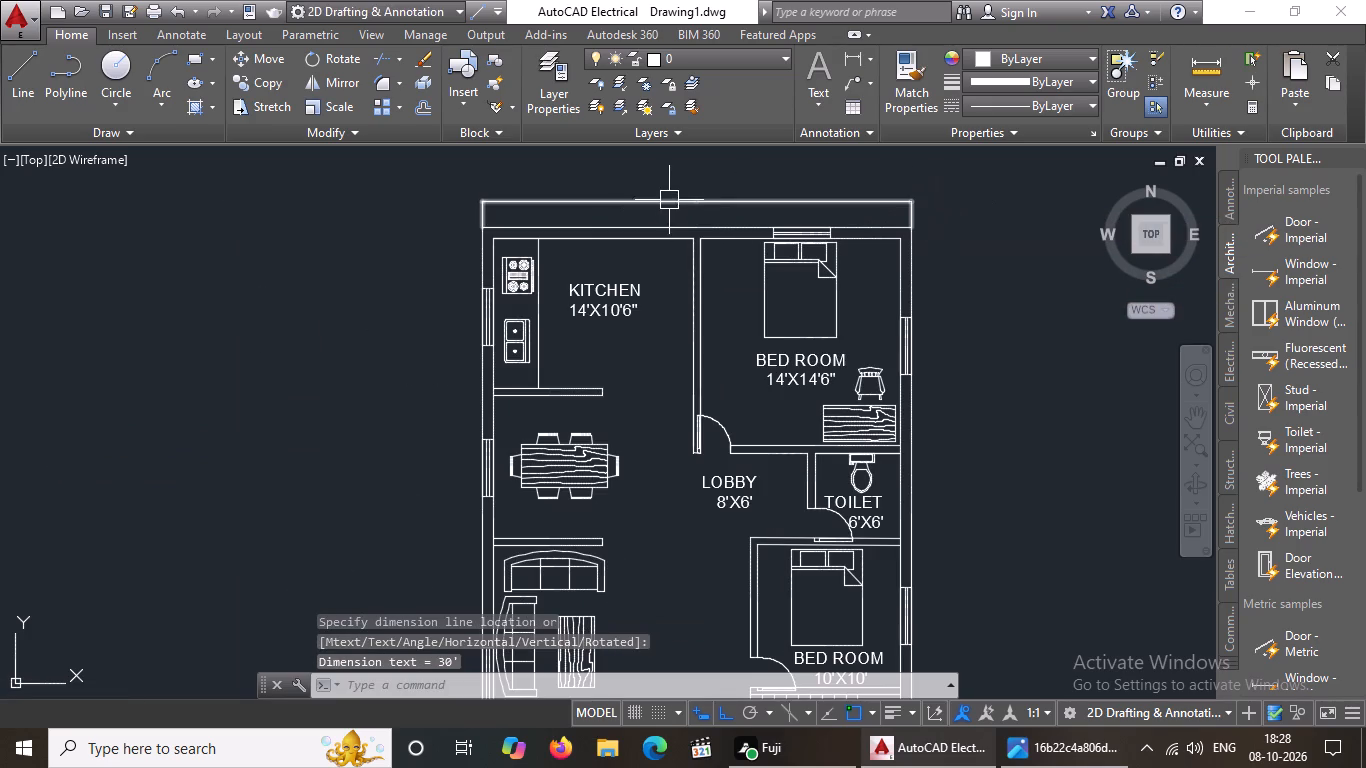
left_click(669, 200)
scroll(713, 285, "down", 4)
scroll(683, 390, "up", 2)
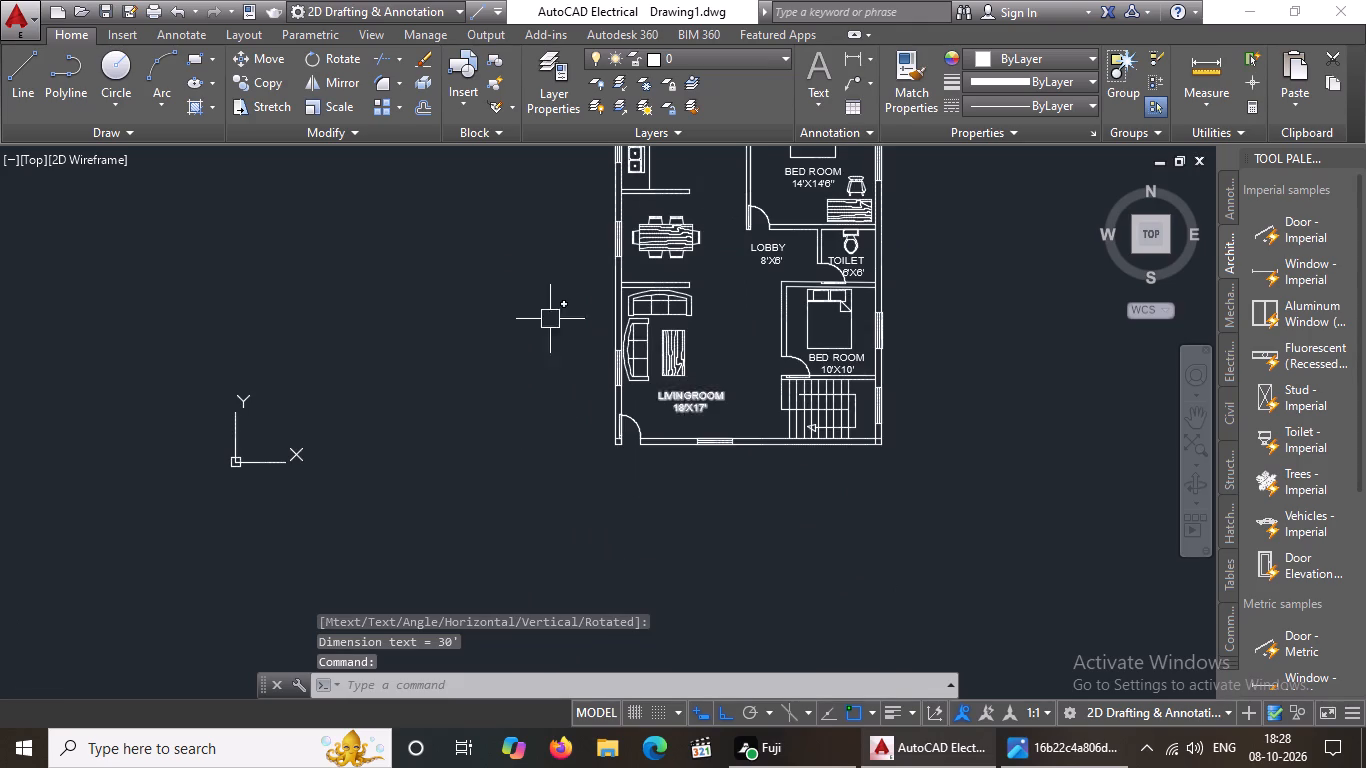
scroll(630, 352, "down", 2)
key("Escape")
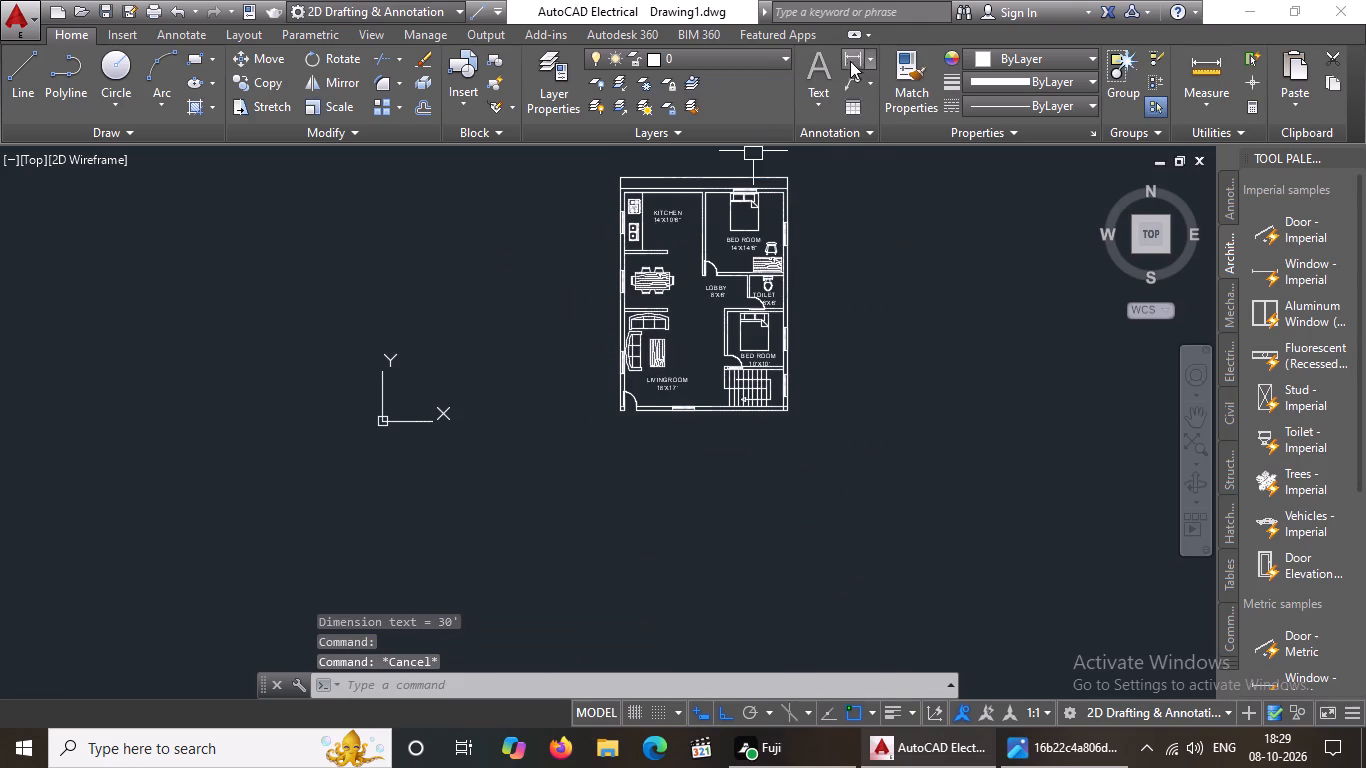
Add a vertical linear dimension for the plan's overall depth, placed just outside the west wall, from the northwest to the southwest outer corner.
left_click(854, 57)
scroll(632, 181, "up", 2)
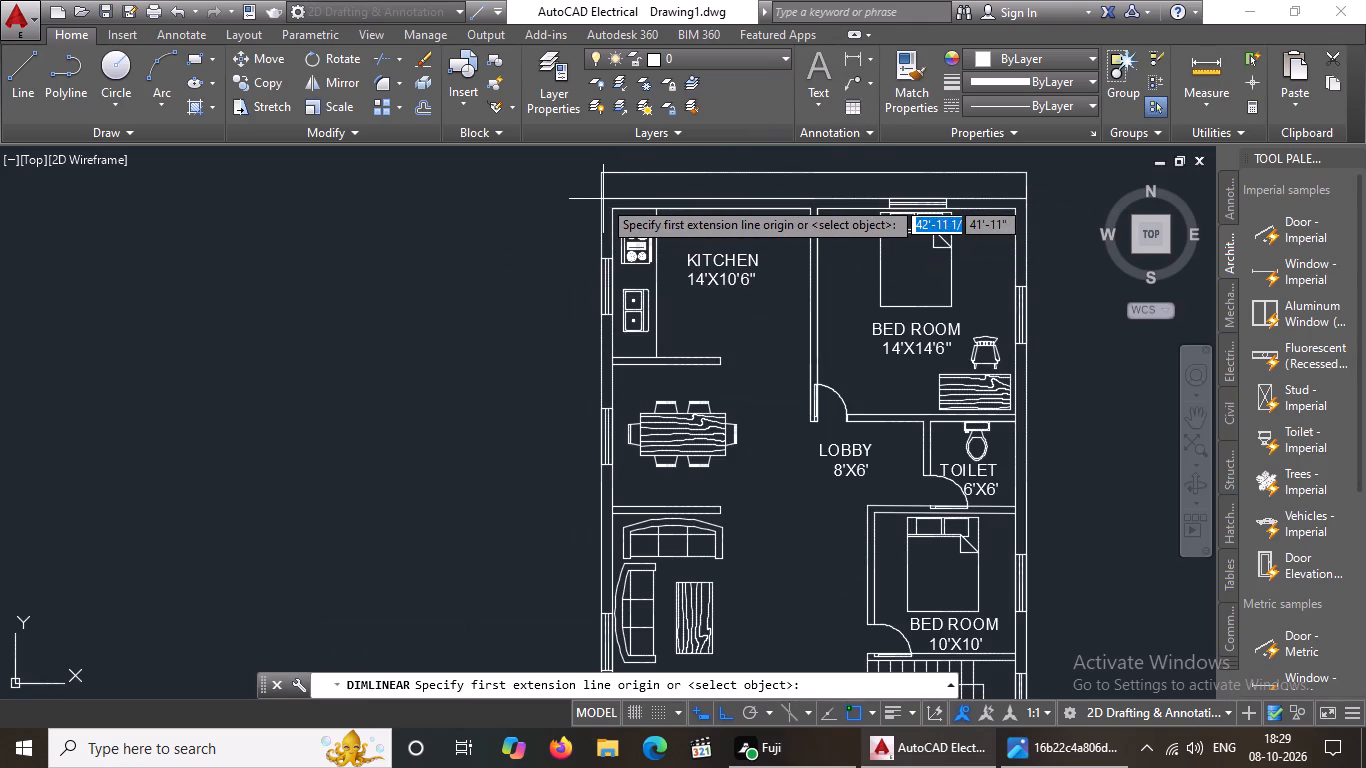
left_click(602, 198)
scroll(610, 286, "down", 4)
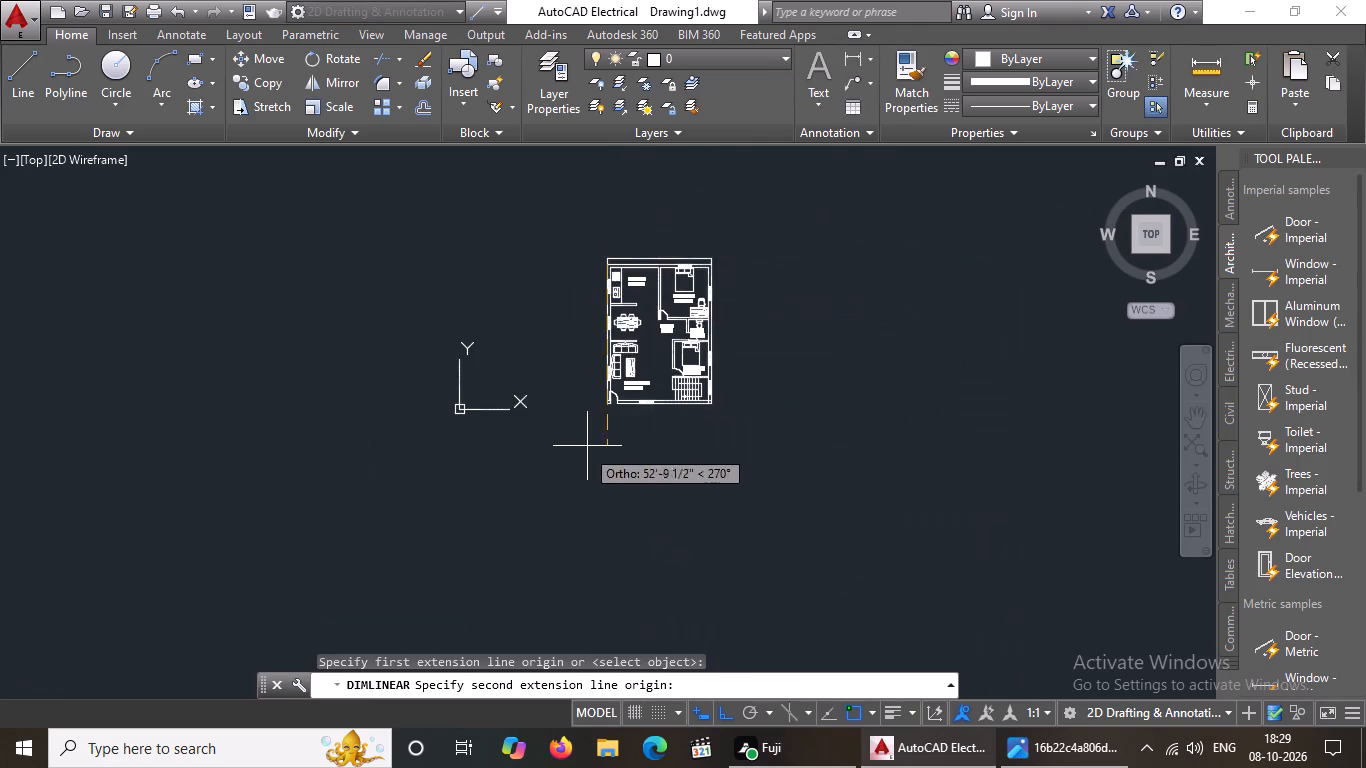
scroll(598, 426, "up", 4)
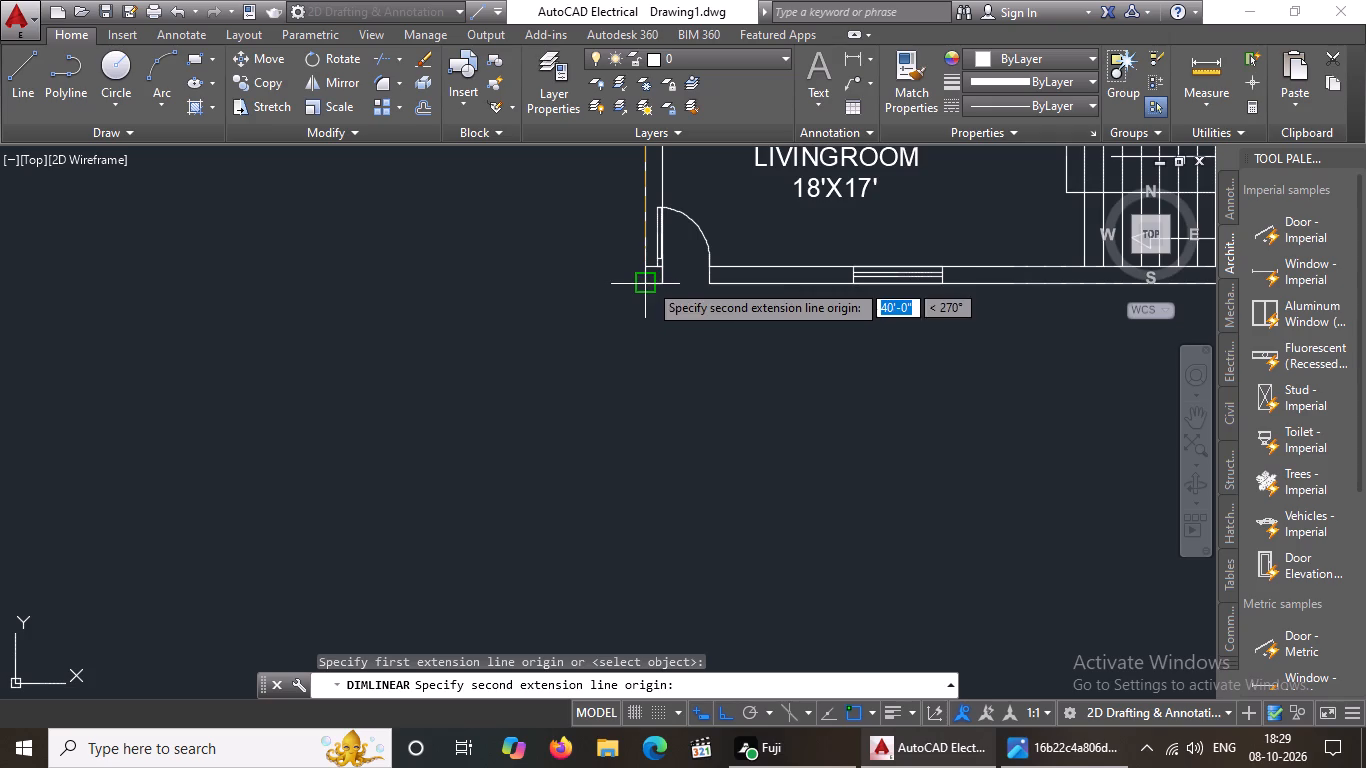
left_click(650, 281)
scroll(566, 299, "down", 4)
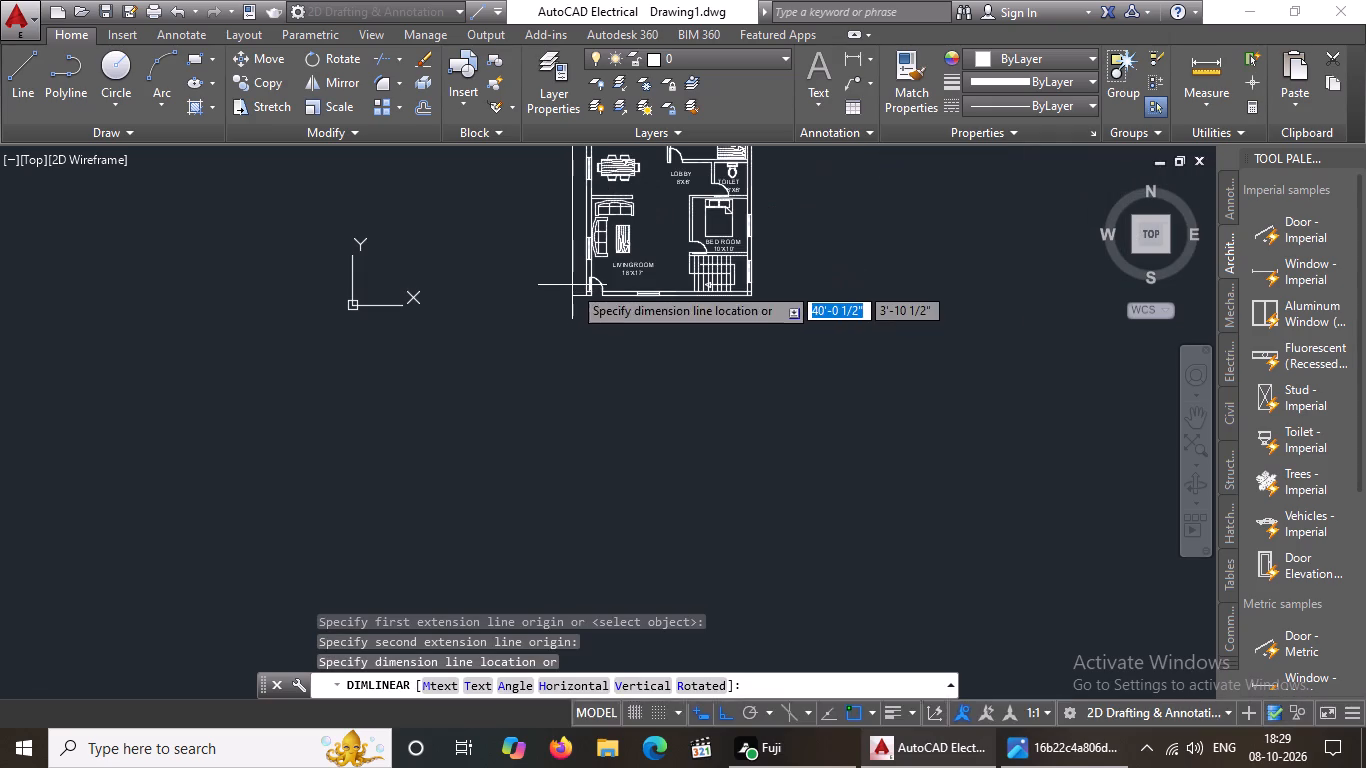
left_click(573, 285)
Select the overall width and depth dimensions together and set their text height to 12" in their properties.
scroll(591, 273, "down", 6)
middle_click_drag(665, 267, 635, 492)
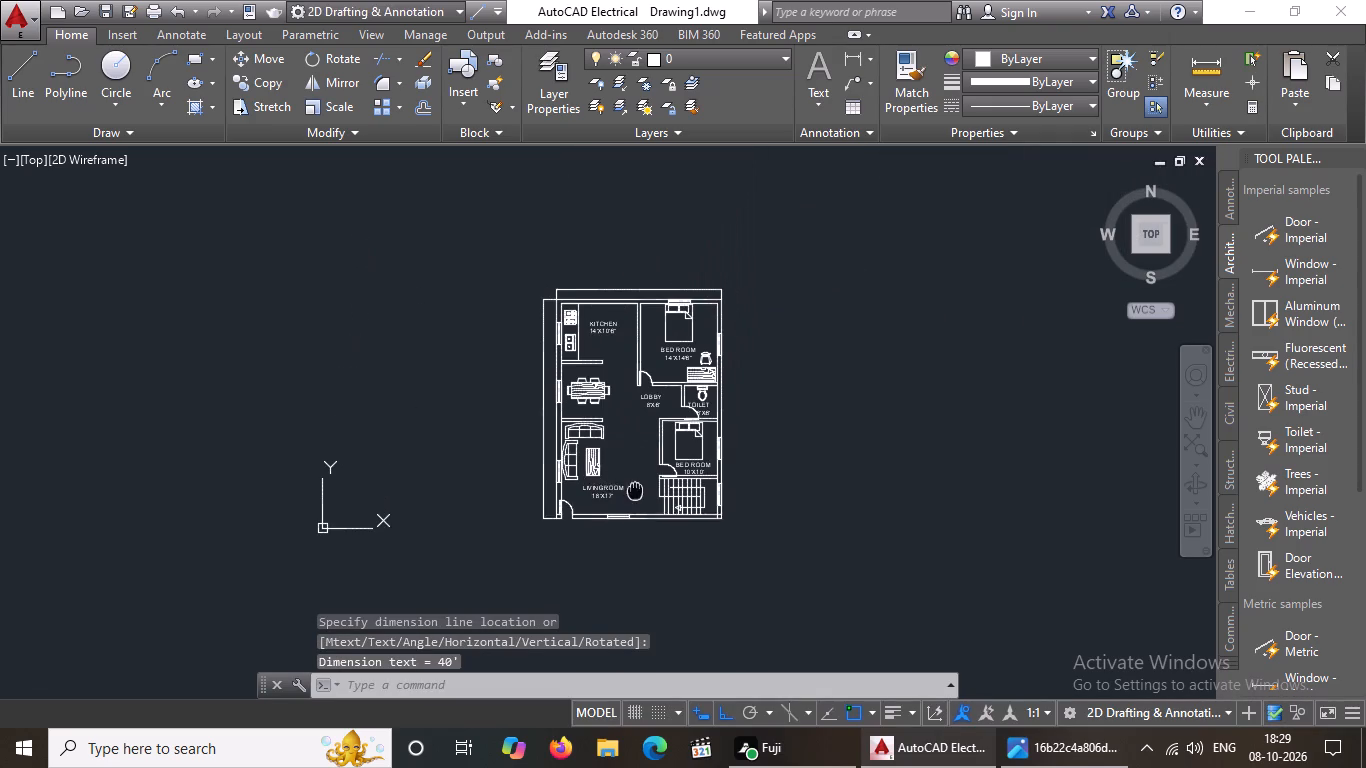
middle_click_drag(635, 492, 635, 494)
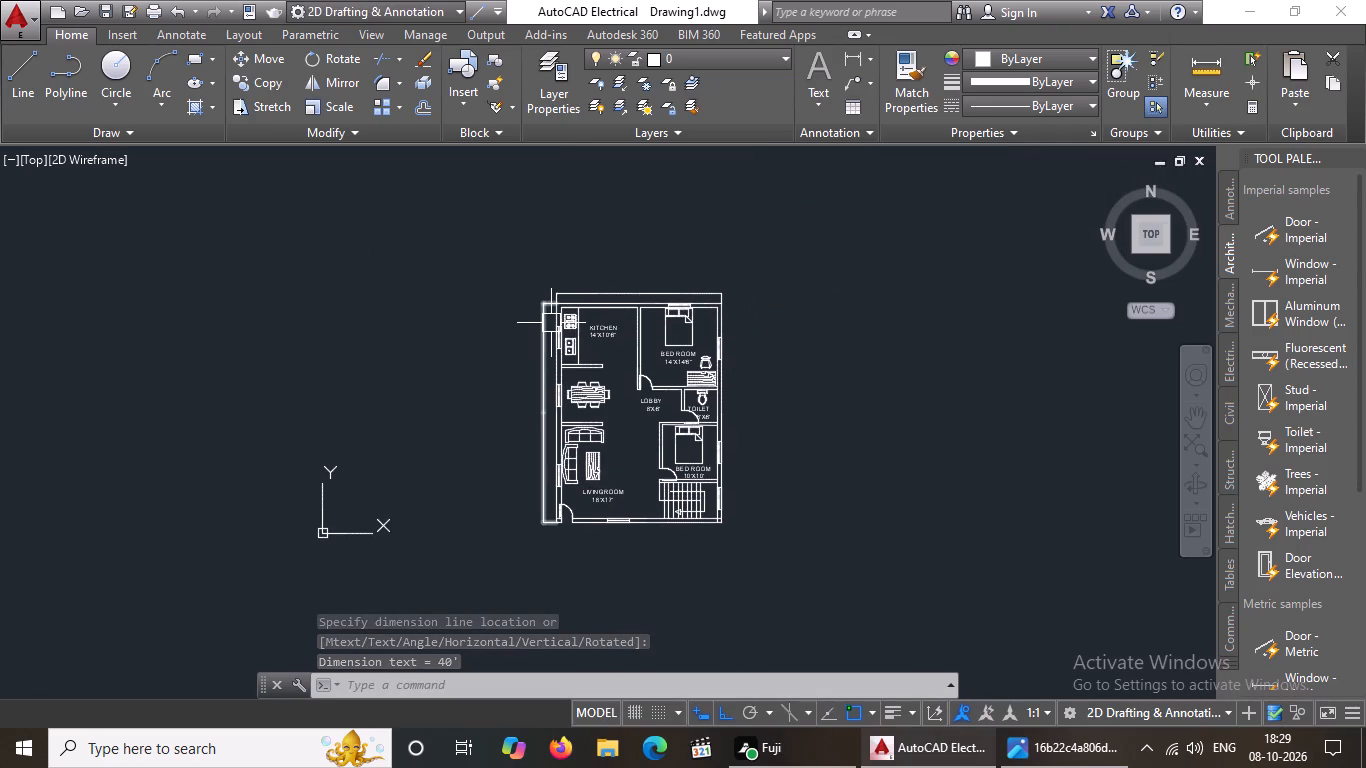
left_click(551, 324)
left_click(604, 290)
right_click(937, 341)
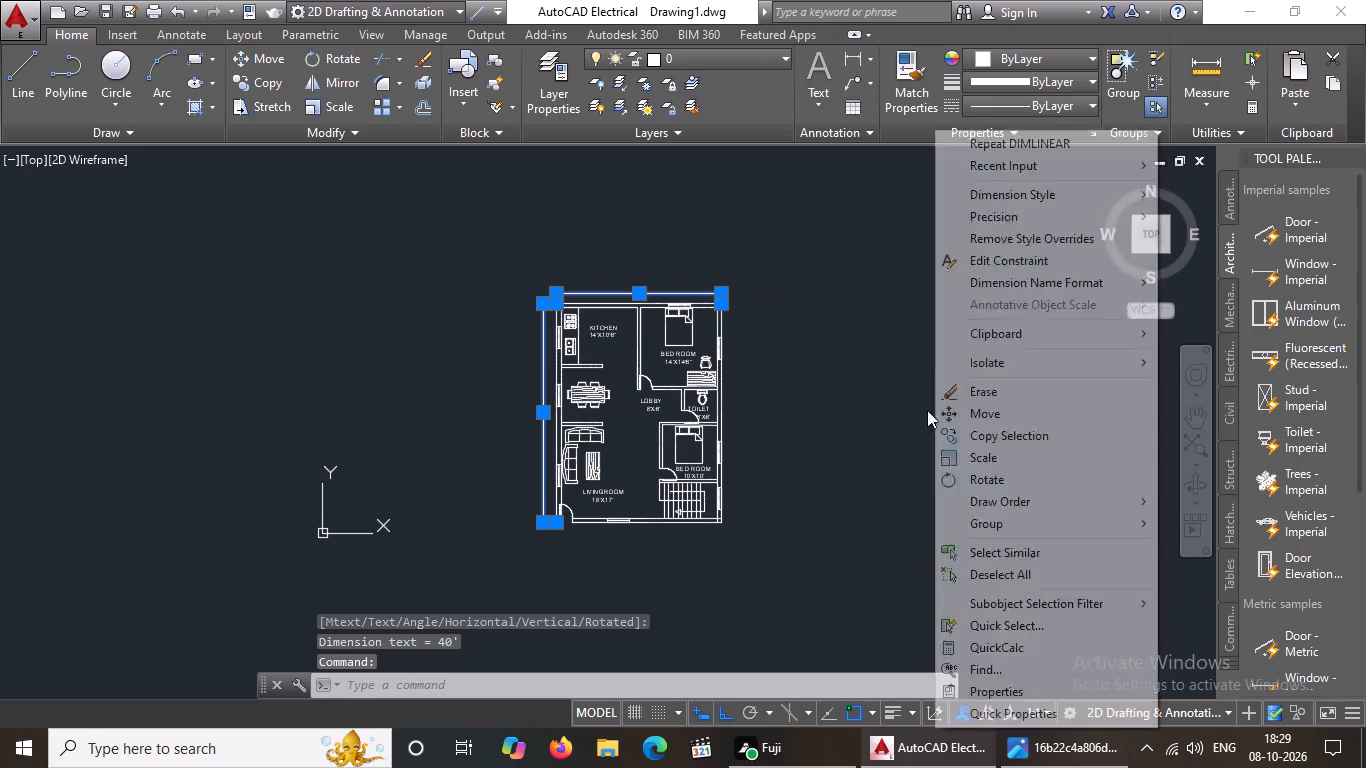
left_click(978, 686)
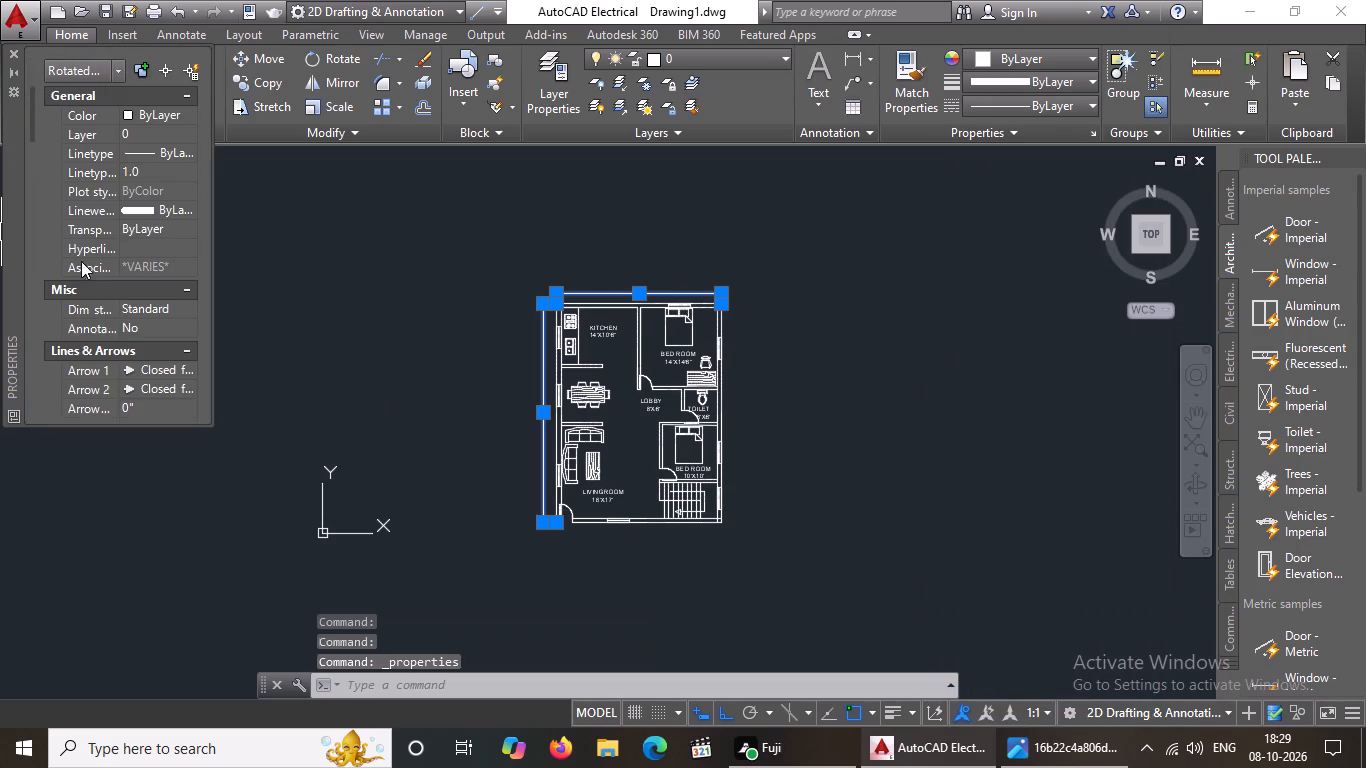
scroll(115, 280, "down", 1)
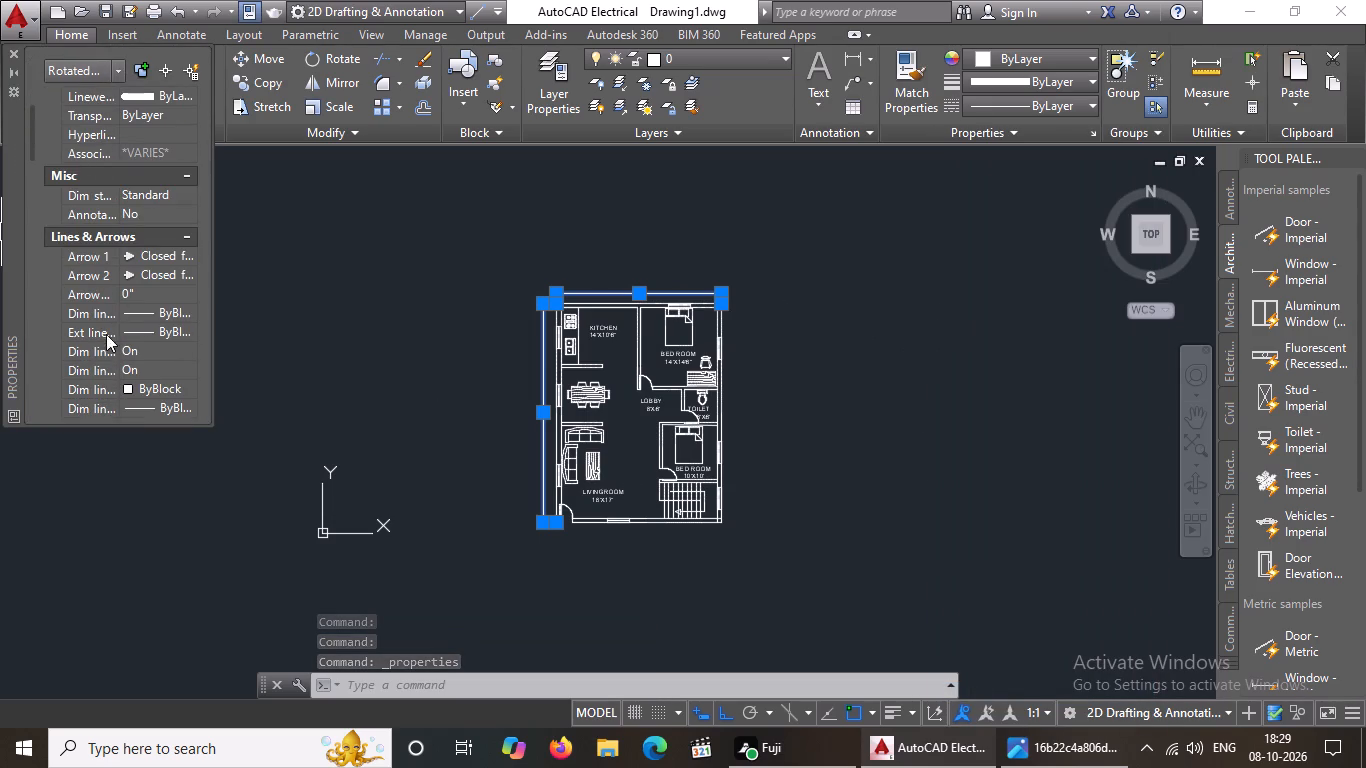
scroll(105, 322, "down", 4)
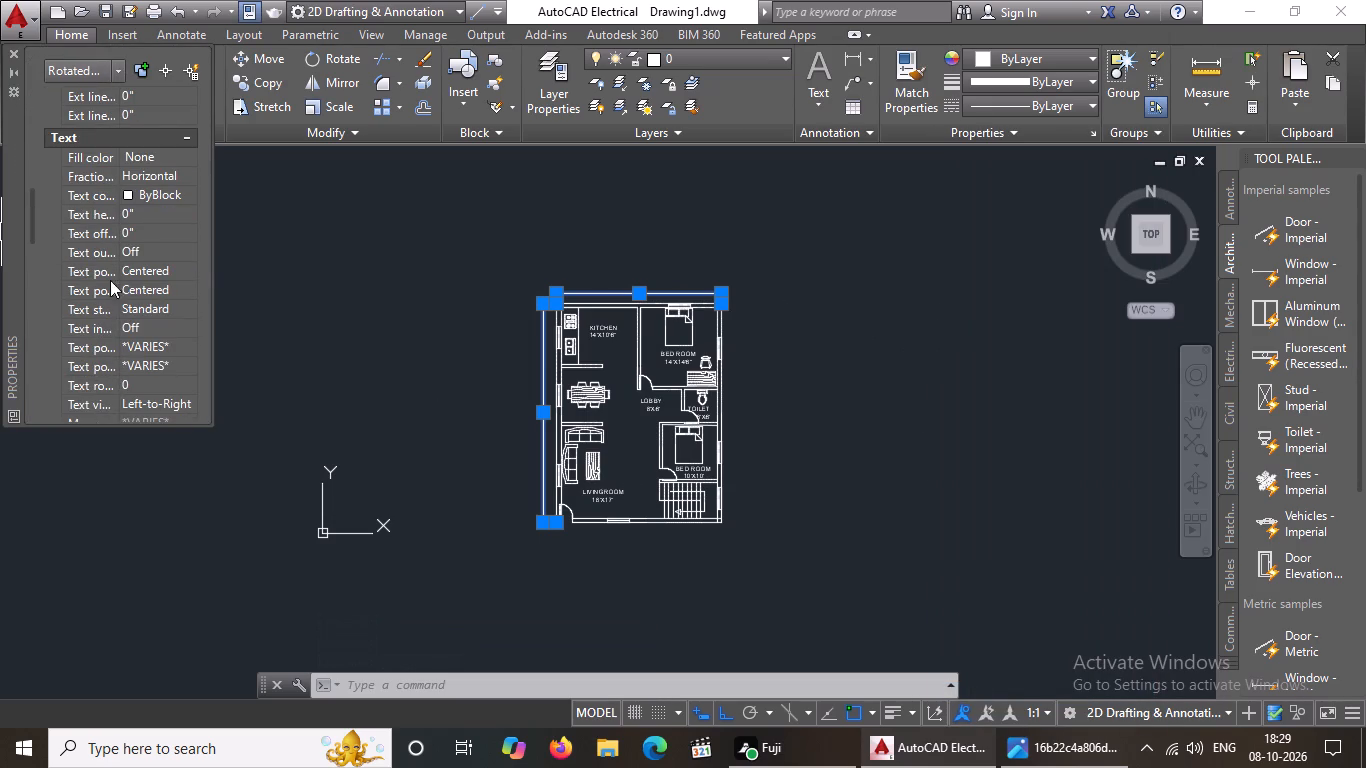
left_click(139, 210)
left_click(127, 210)
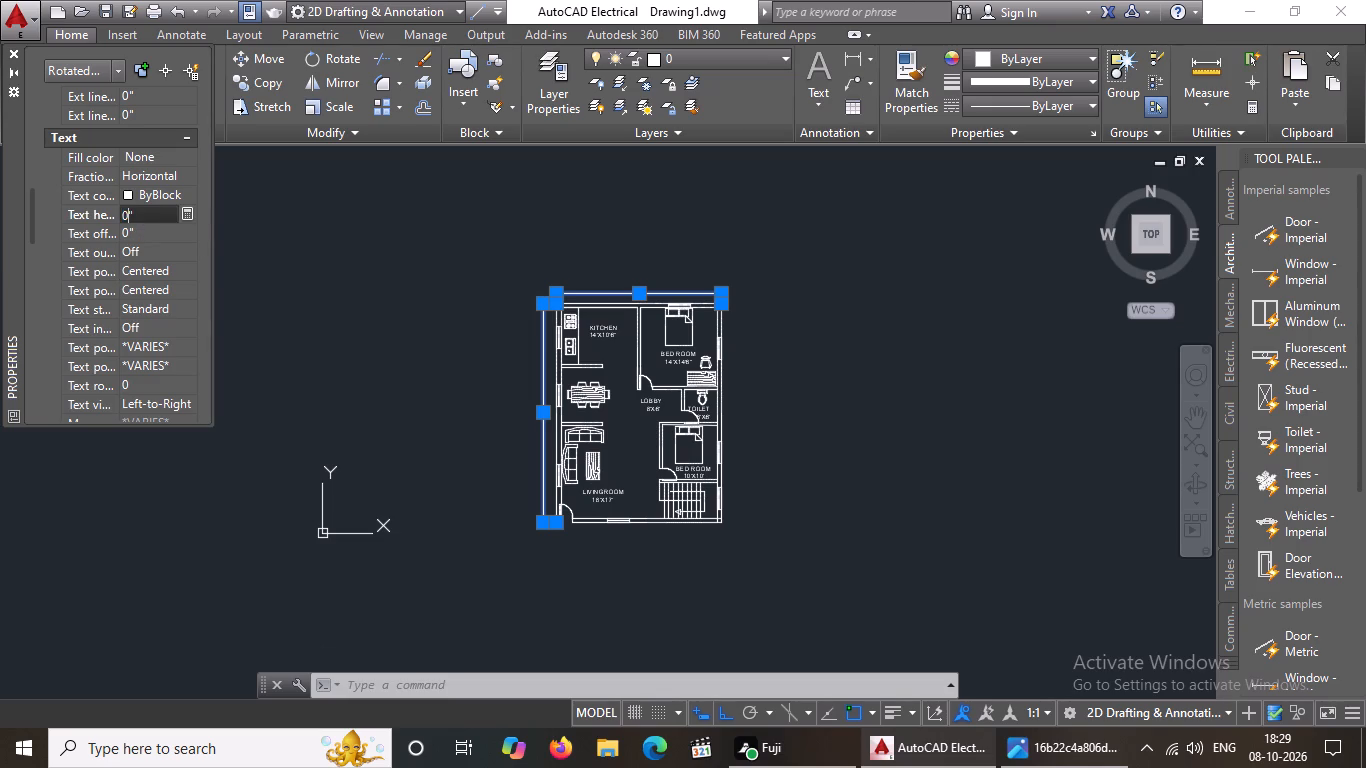
key("BackSpace")
type("10")
key("BackSpace")
key("2")
key("Return")
left_click(287, 219)
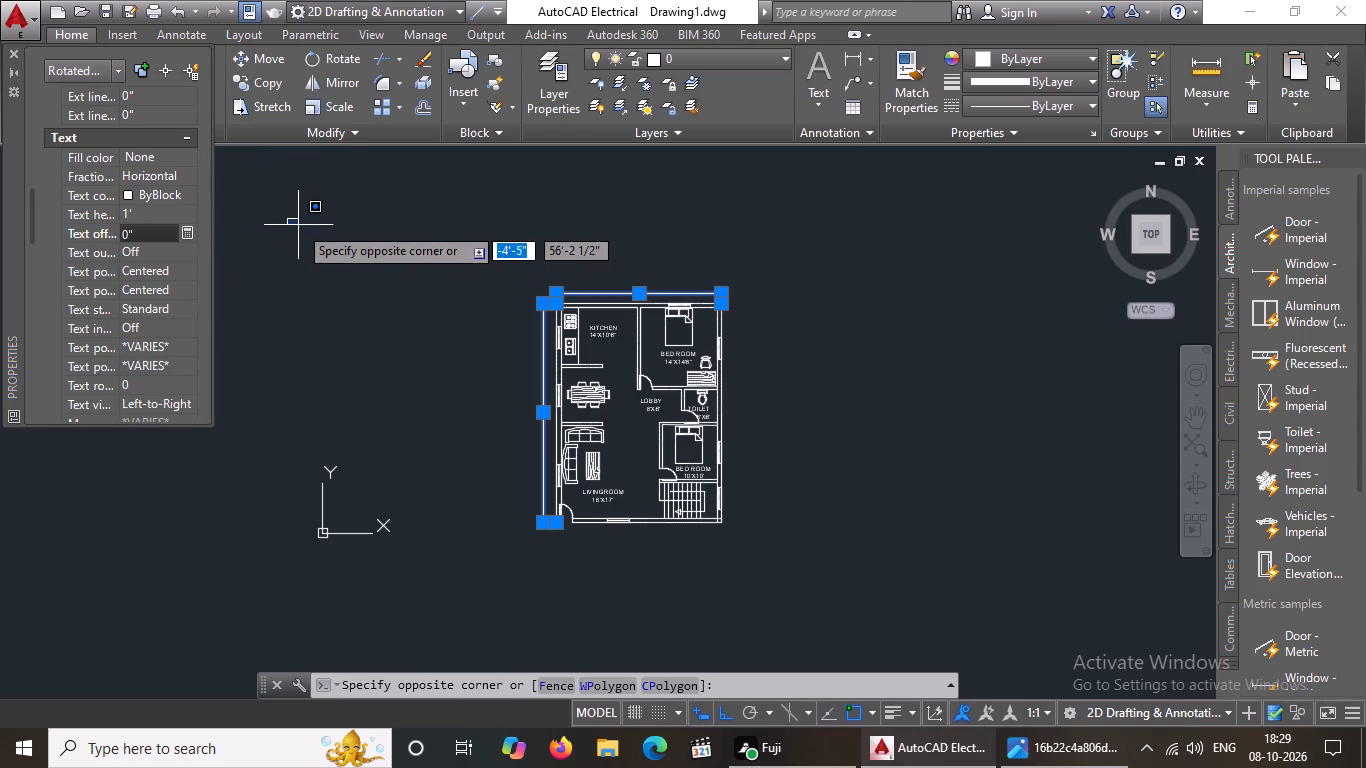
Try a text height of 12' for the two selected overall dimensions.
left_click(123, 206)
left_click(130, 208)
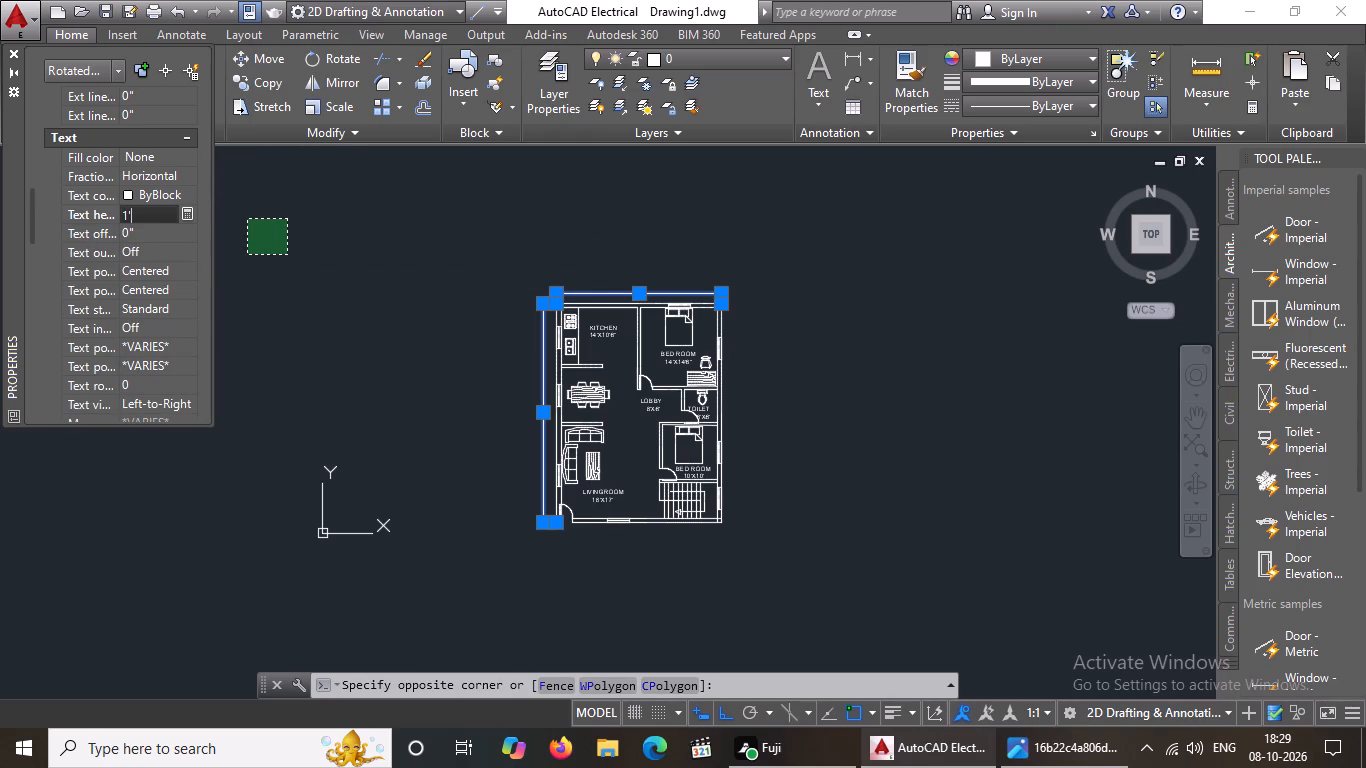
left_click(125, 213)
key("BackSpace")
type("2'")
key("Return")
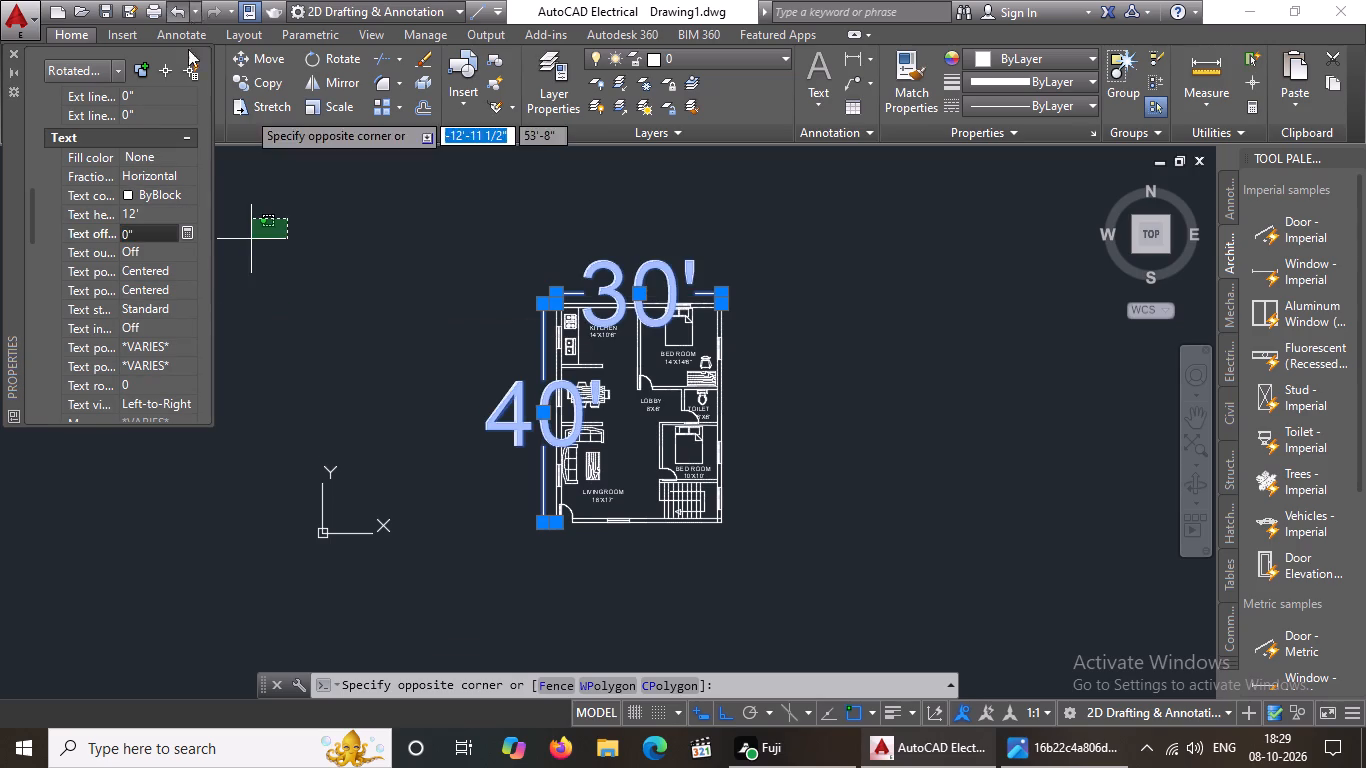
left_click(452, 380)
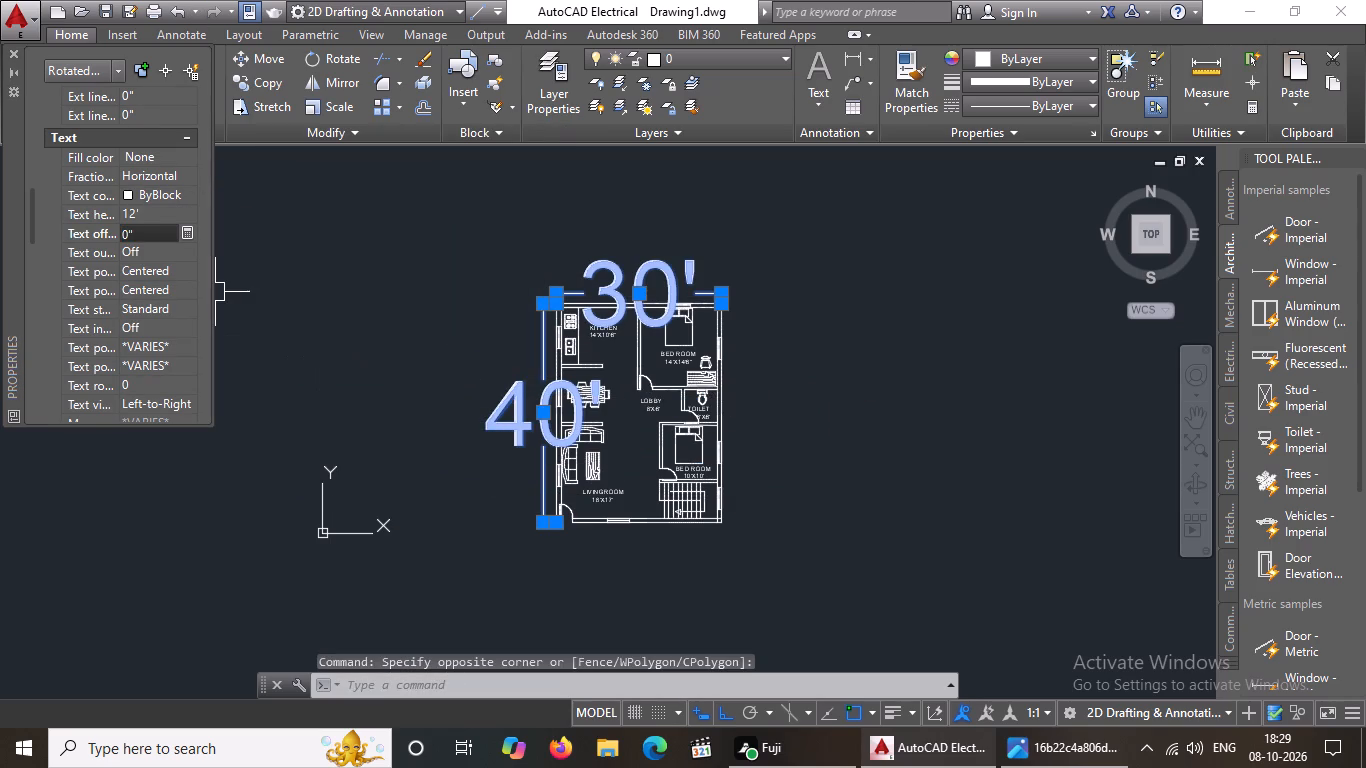
Set the text height of the two selected overall dimensions to 12" and check the dimension text on the plan.
left_click(135, 204)
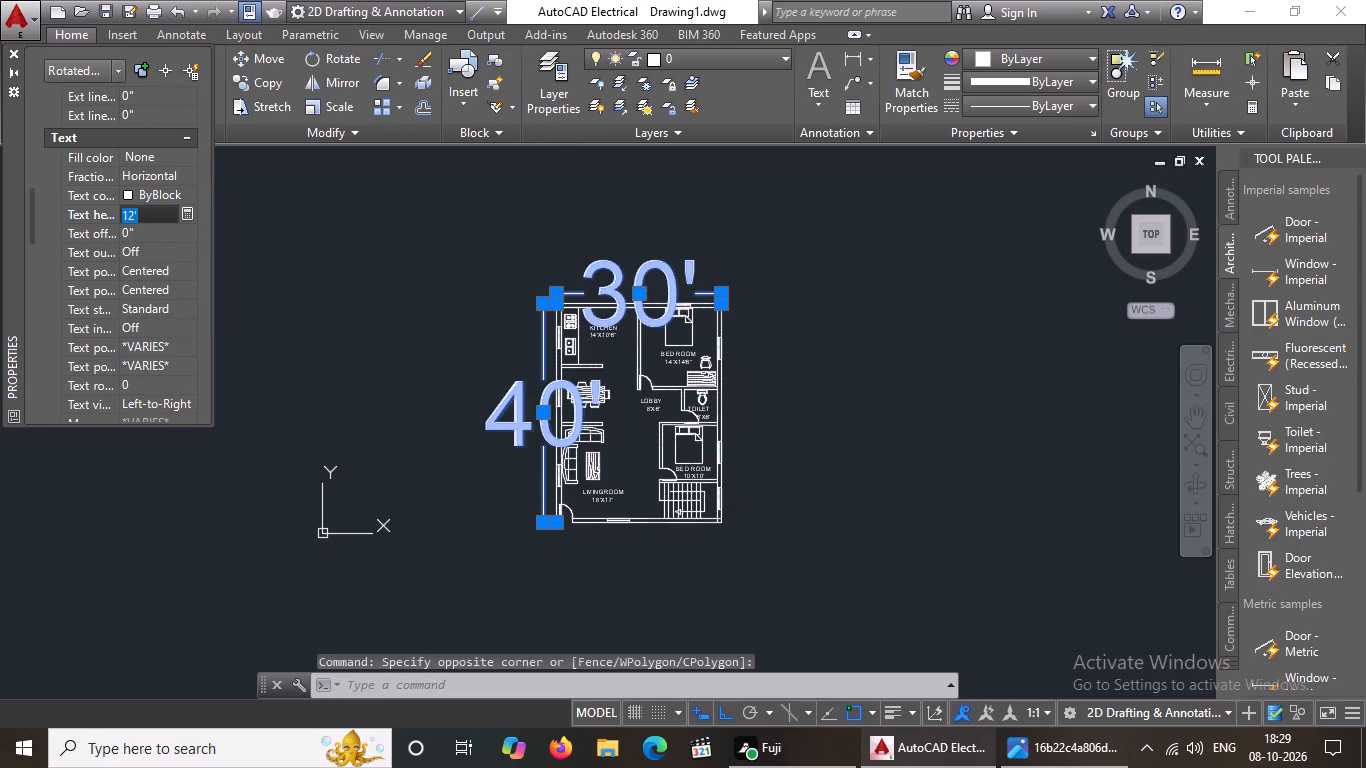
left_click(135, 213)
left_click(148, 208)
key("BackSpace")
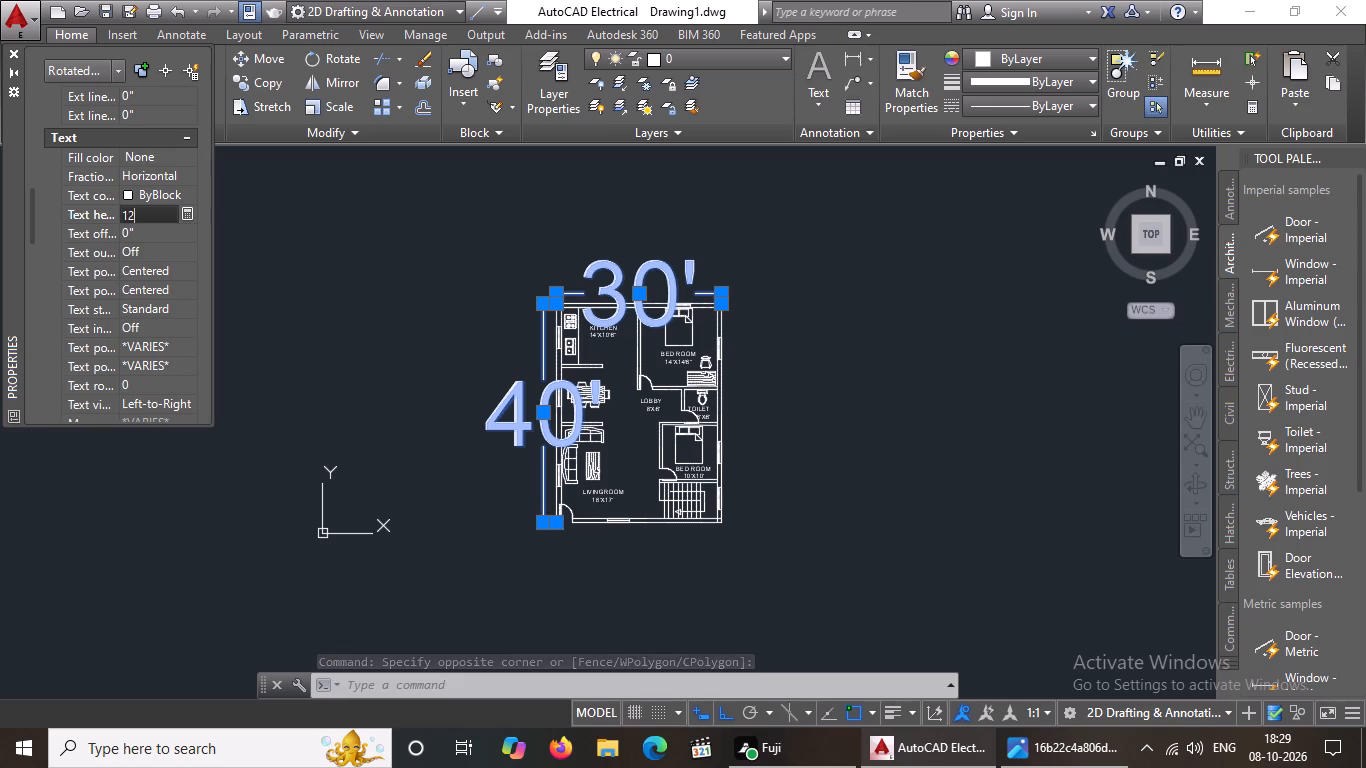
key("shift+quotedbl")
key("Return")
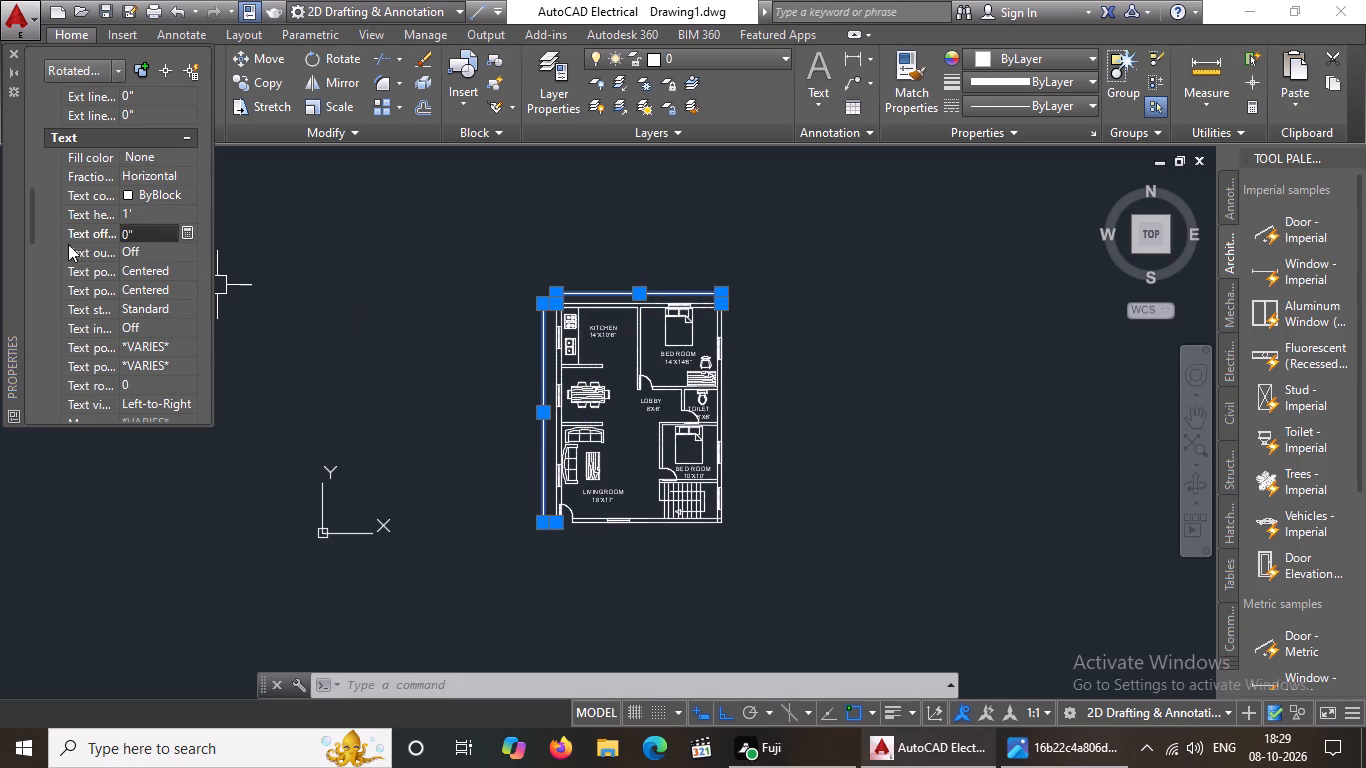
left_click(136, 207)
scroll(585, 391, "up", 3)
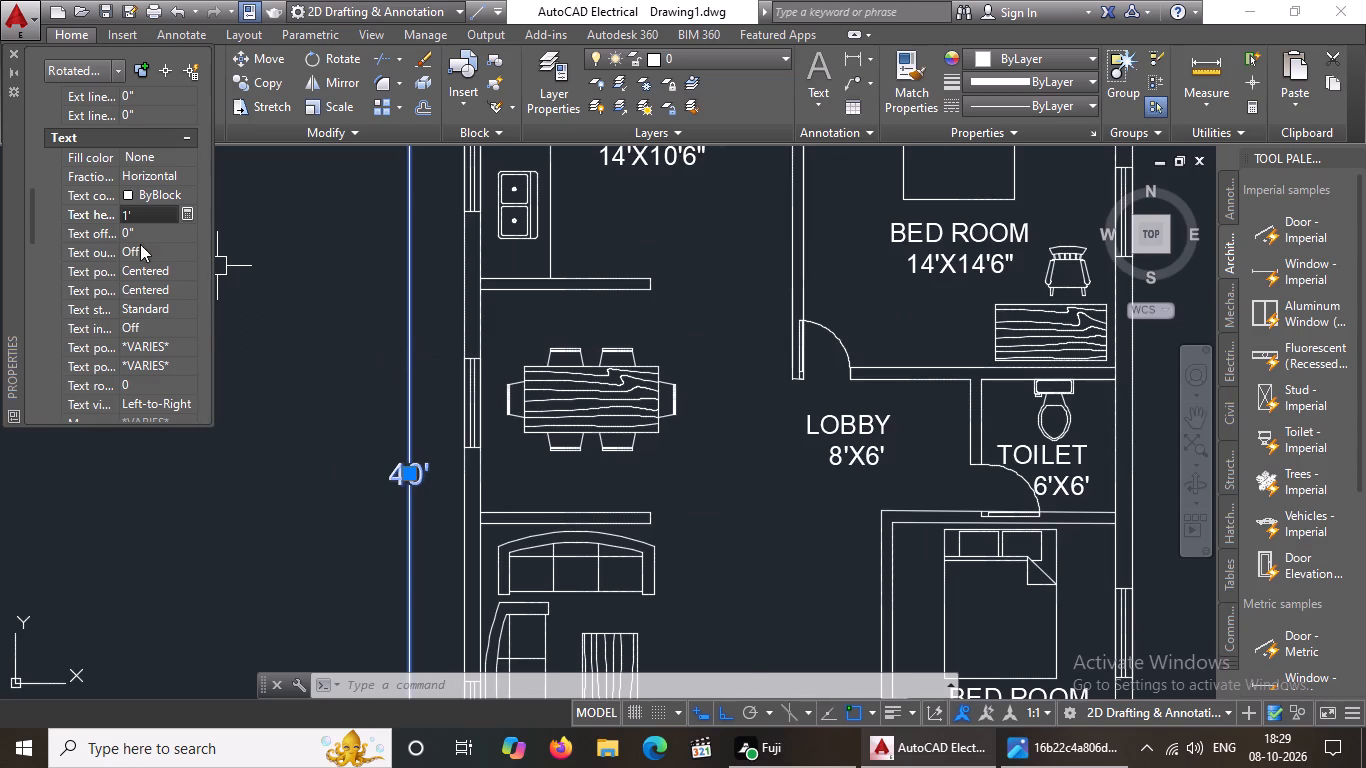
scroll(431, 377, "down", 3)
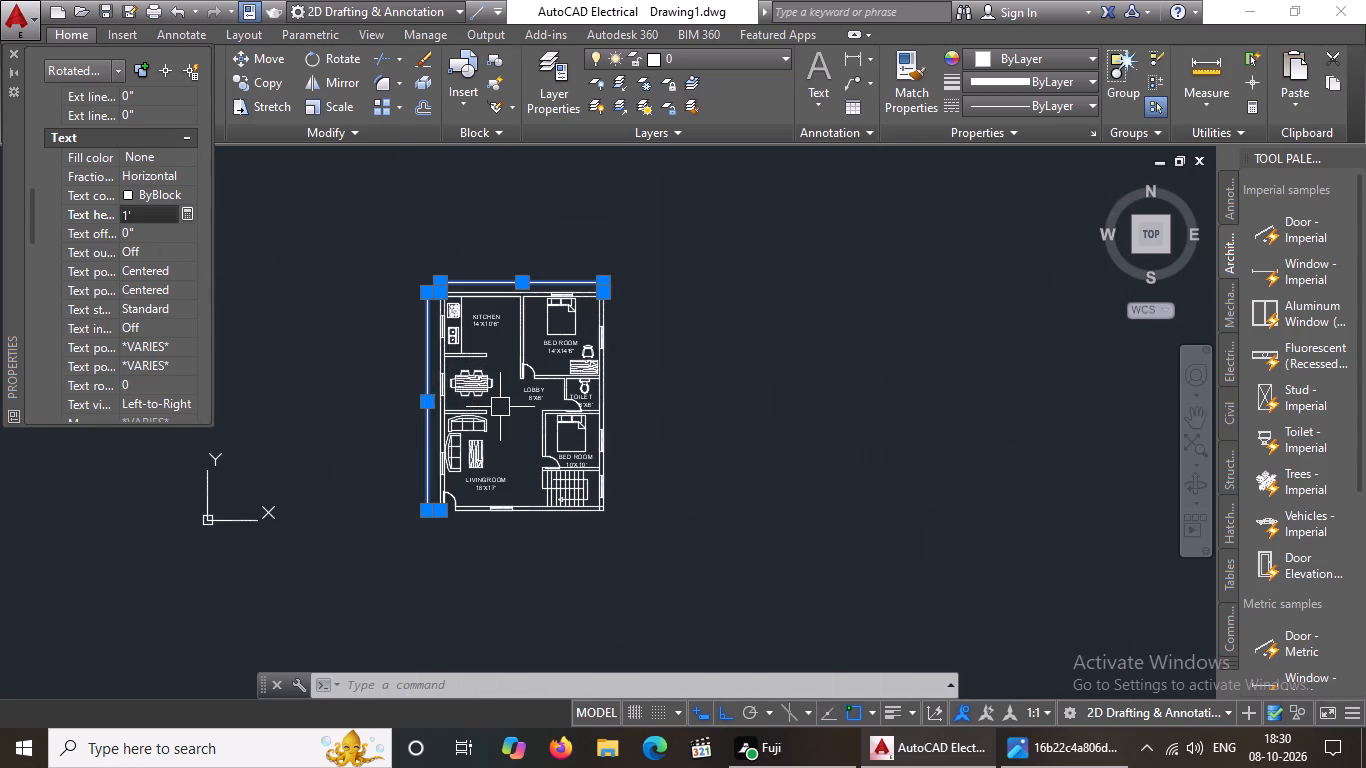
Close the dimension properties, clear the selection, and examine the plan's overall dimensions and wall corners.
left_click(15, 52)
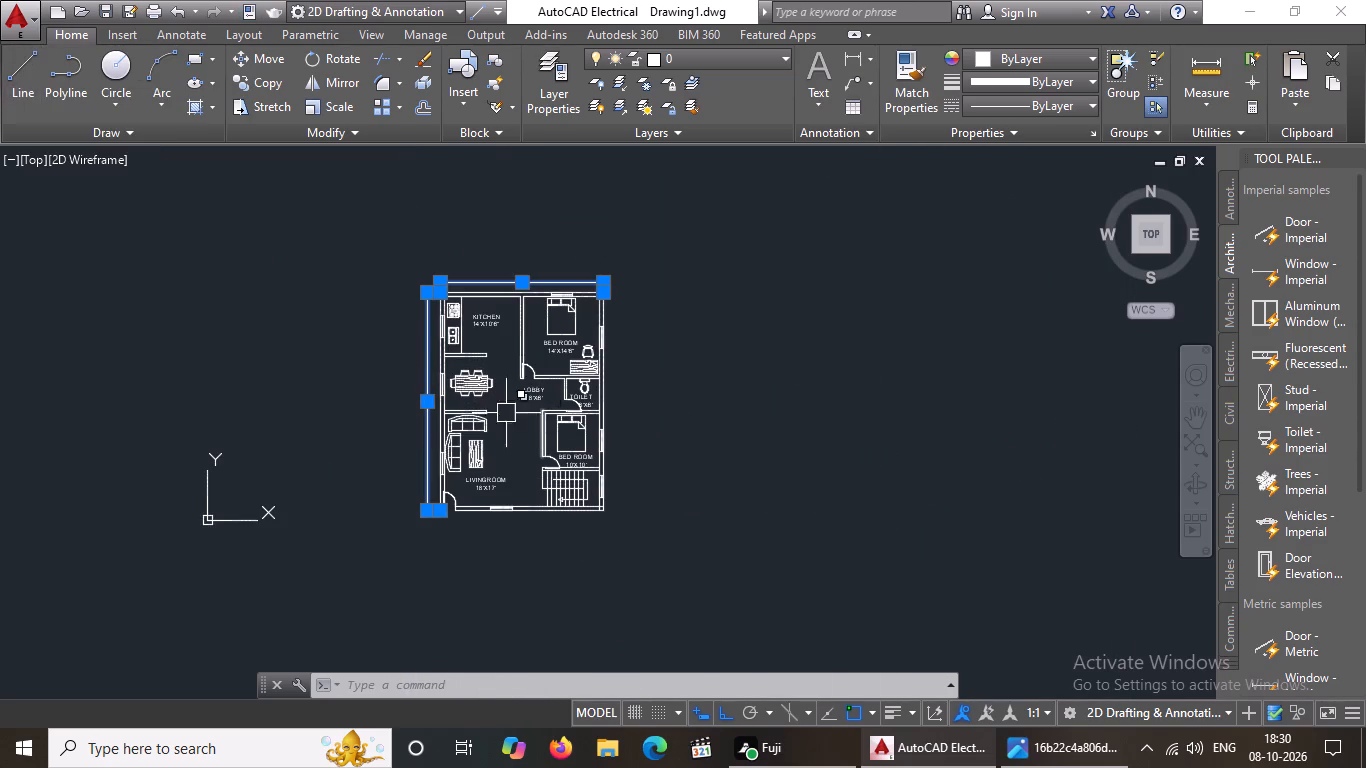
double_click(364, 368)
key("Escape")
key("Escape")
key("Escape")
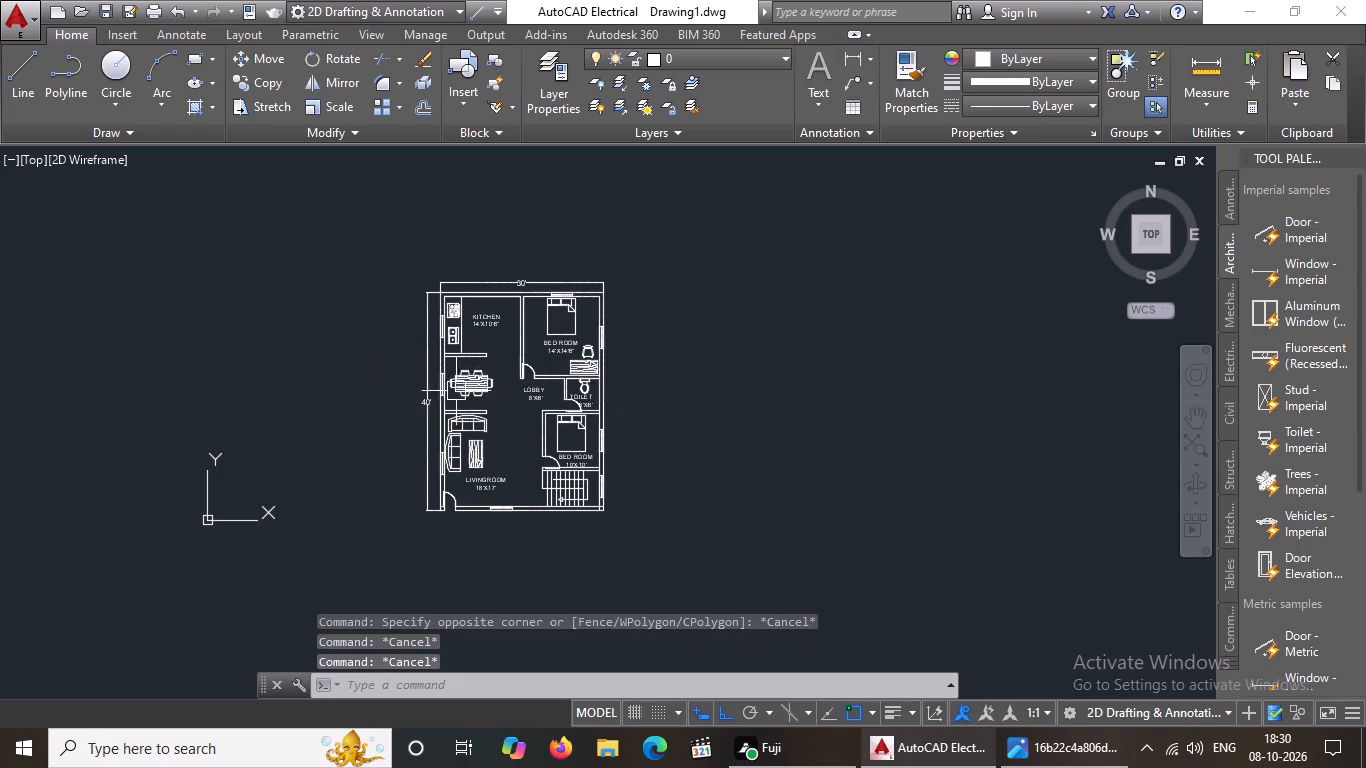
scroll(499, 408, "up", 2)
scroll(499, 413, "down", 2)
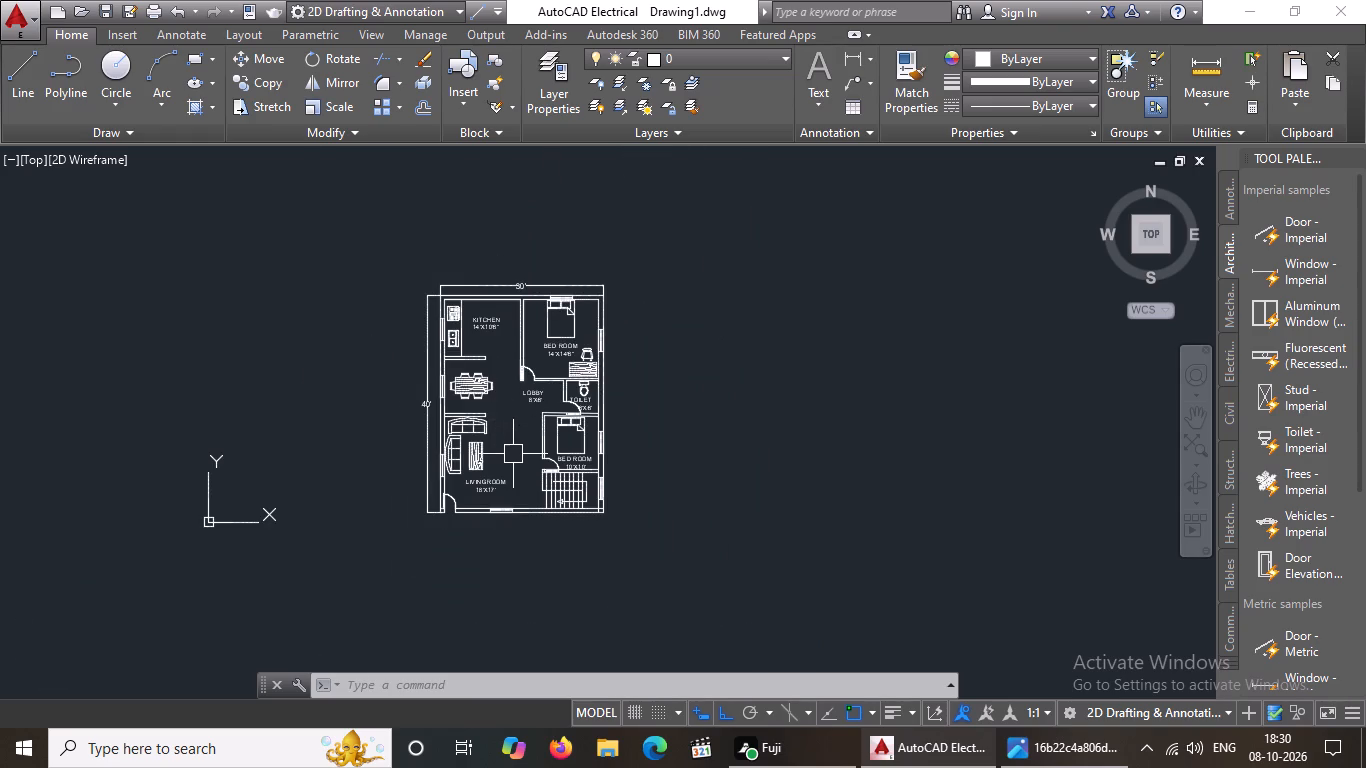
scroll(513, 458, "up", 2)
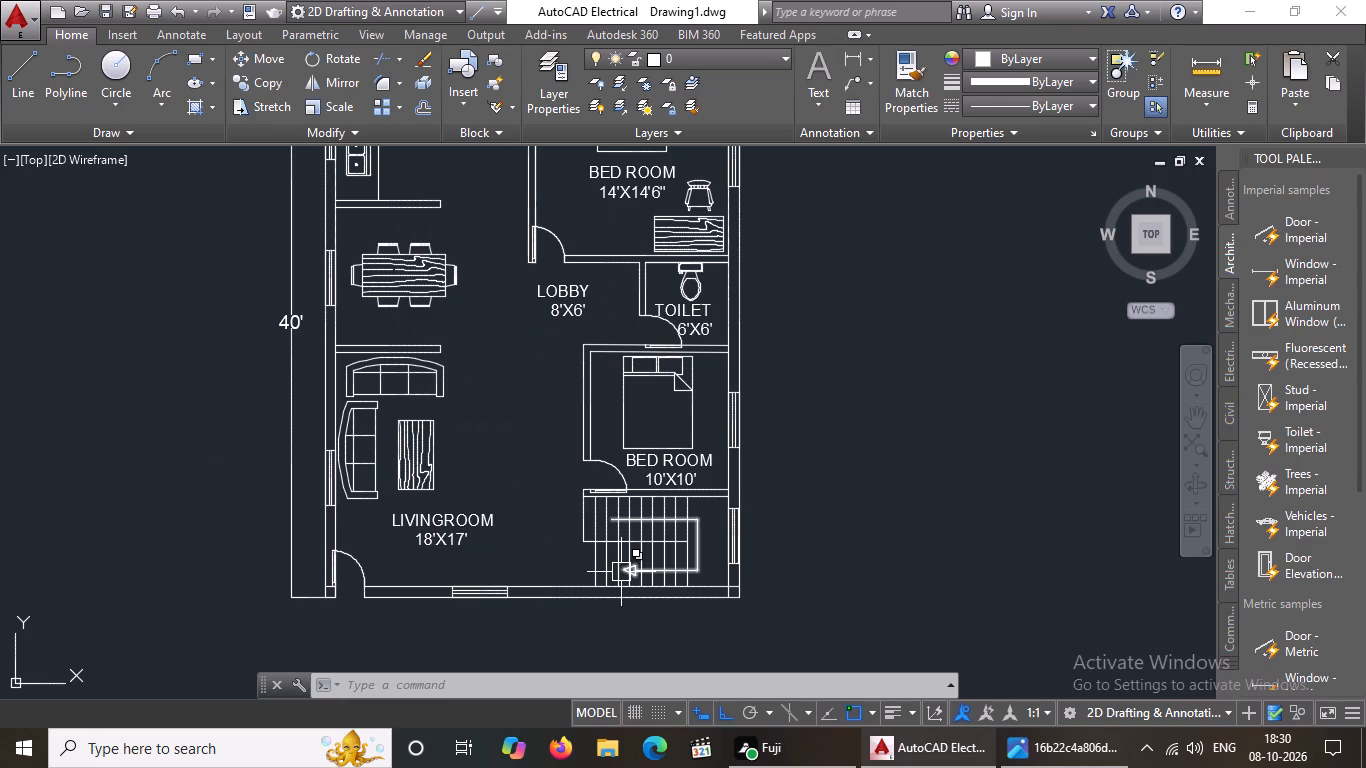
scroll(621, 569, "down", 2)
scroll(562, 466, "up", 1)
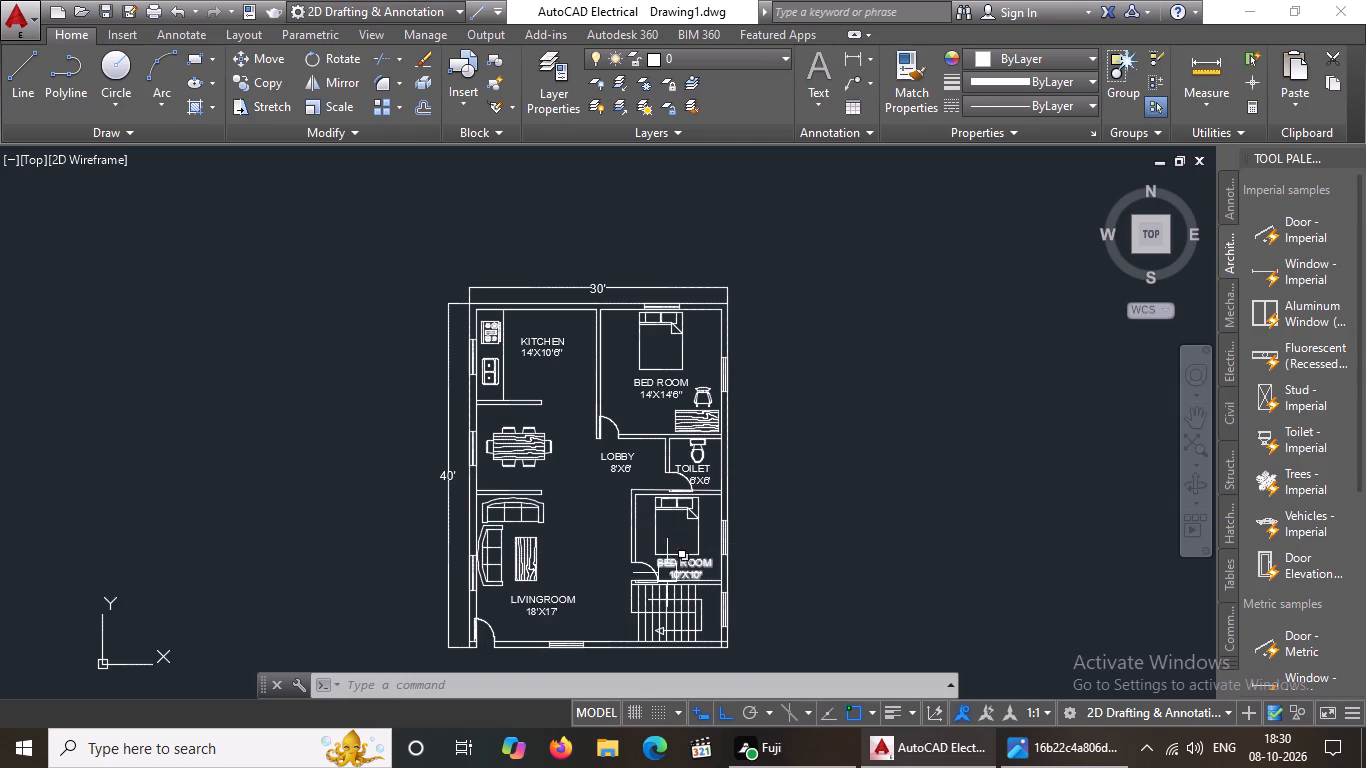
scroll(596, 620, "down", 2)
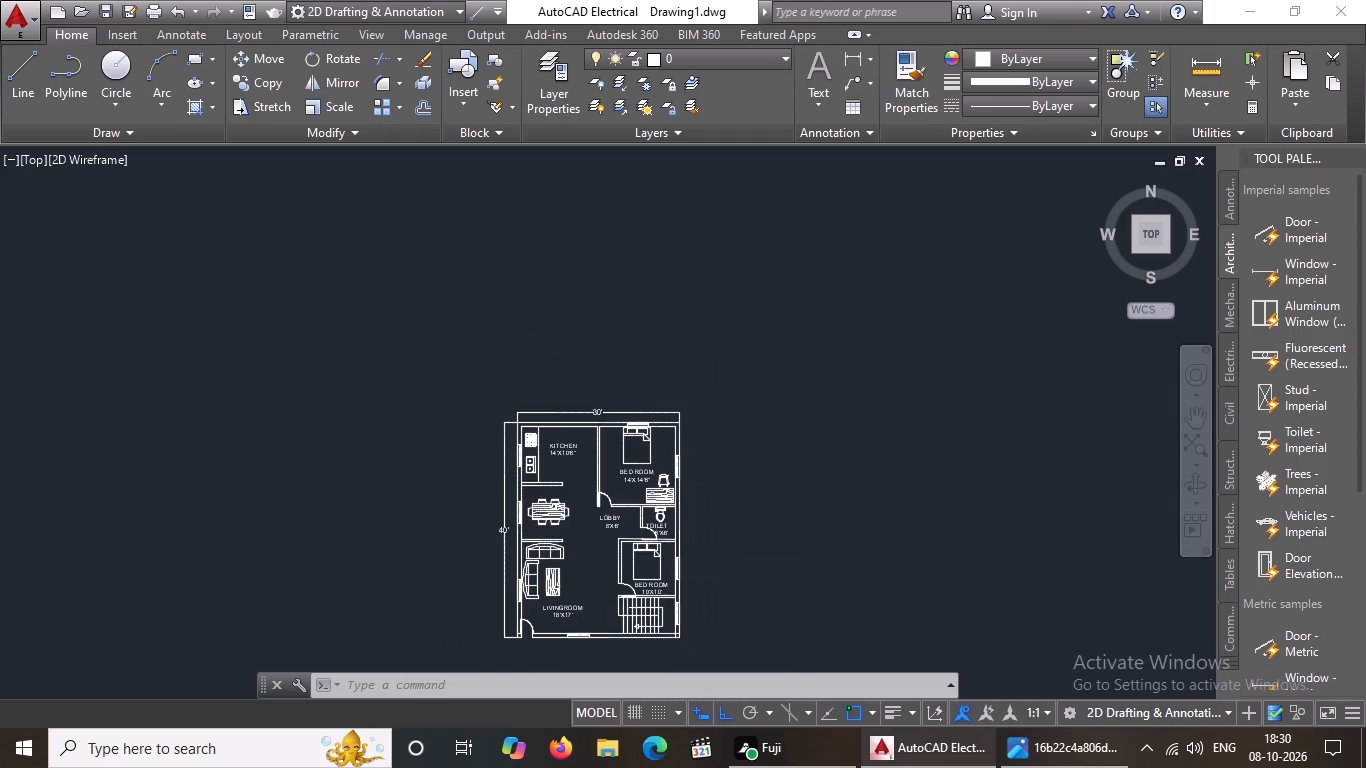
scroll(605, 652, "up", 2)
scroll(710, 615, "down", 1)
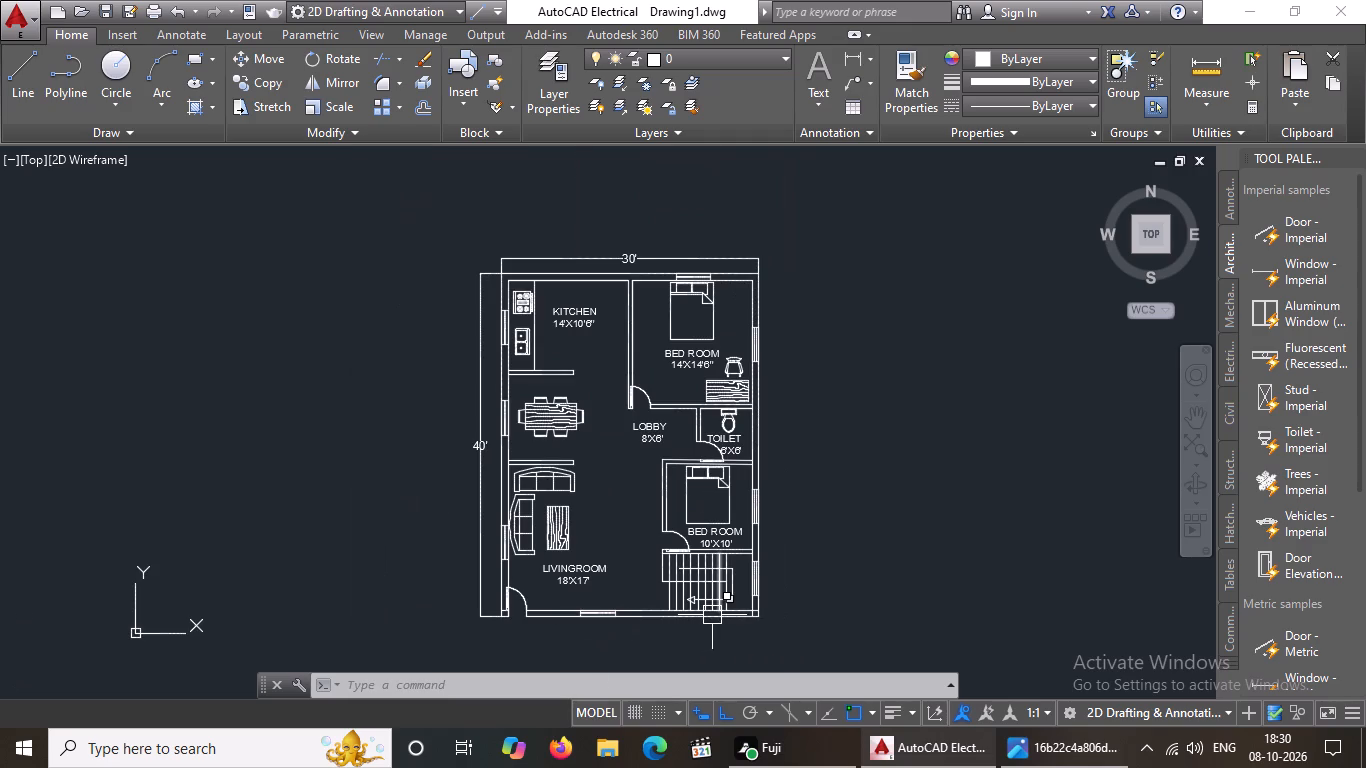
Trim the overlapping inner wall lines at the plan's southeast corner and delete the leftover line fragment.
key("Escape")
type("TR")
key("space")
key("space")
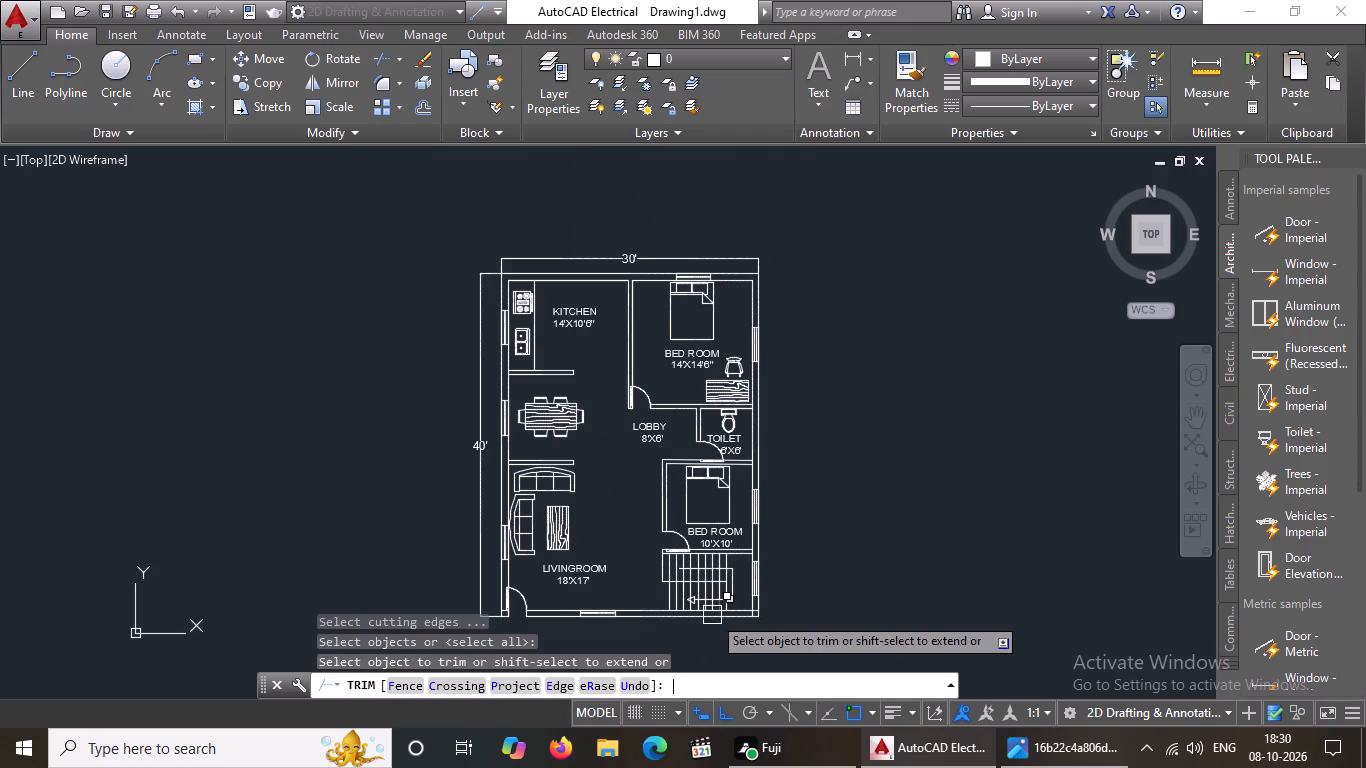
scroll(812, 692, "up", 3)
scroll(757, 631, "up", 3)
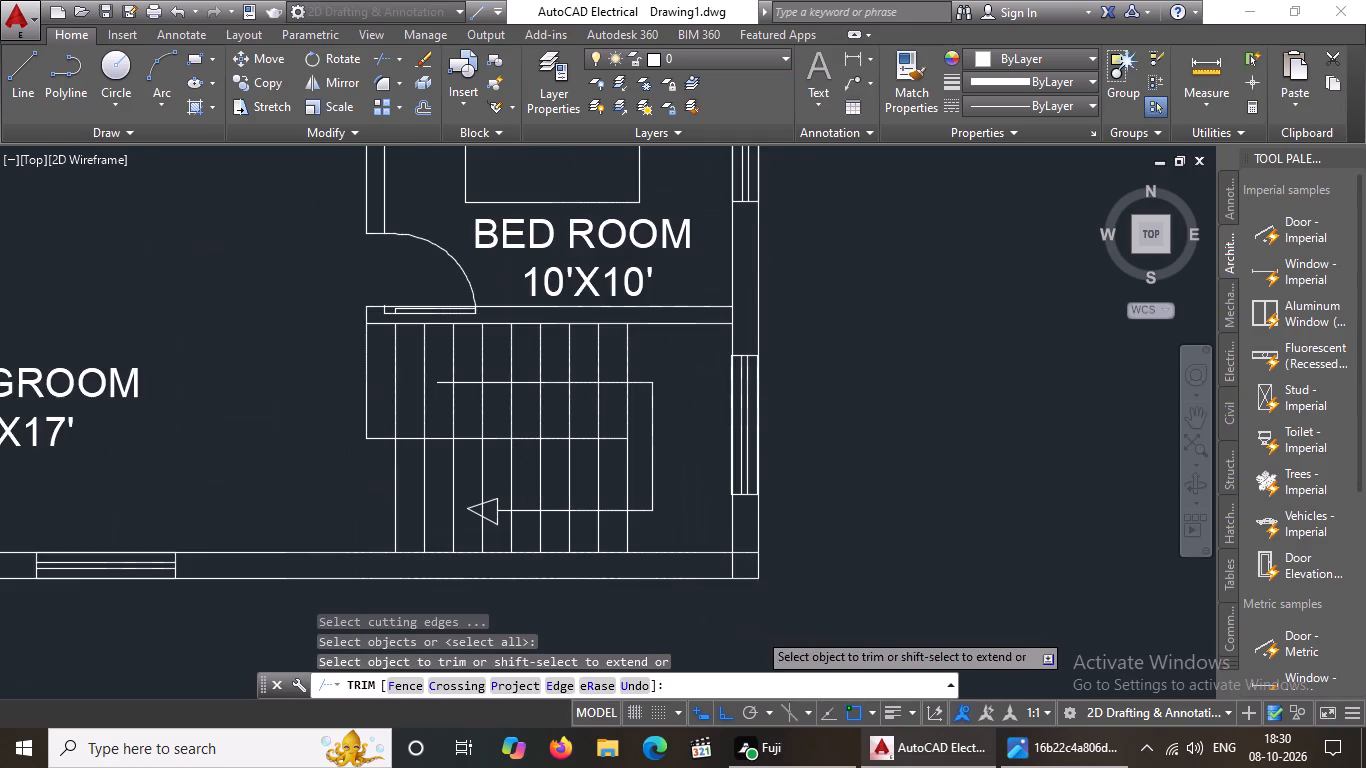
scroll(737, 563, "up", 3)
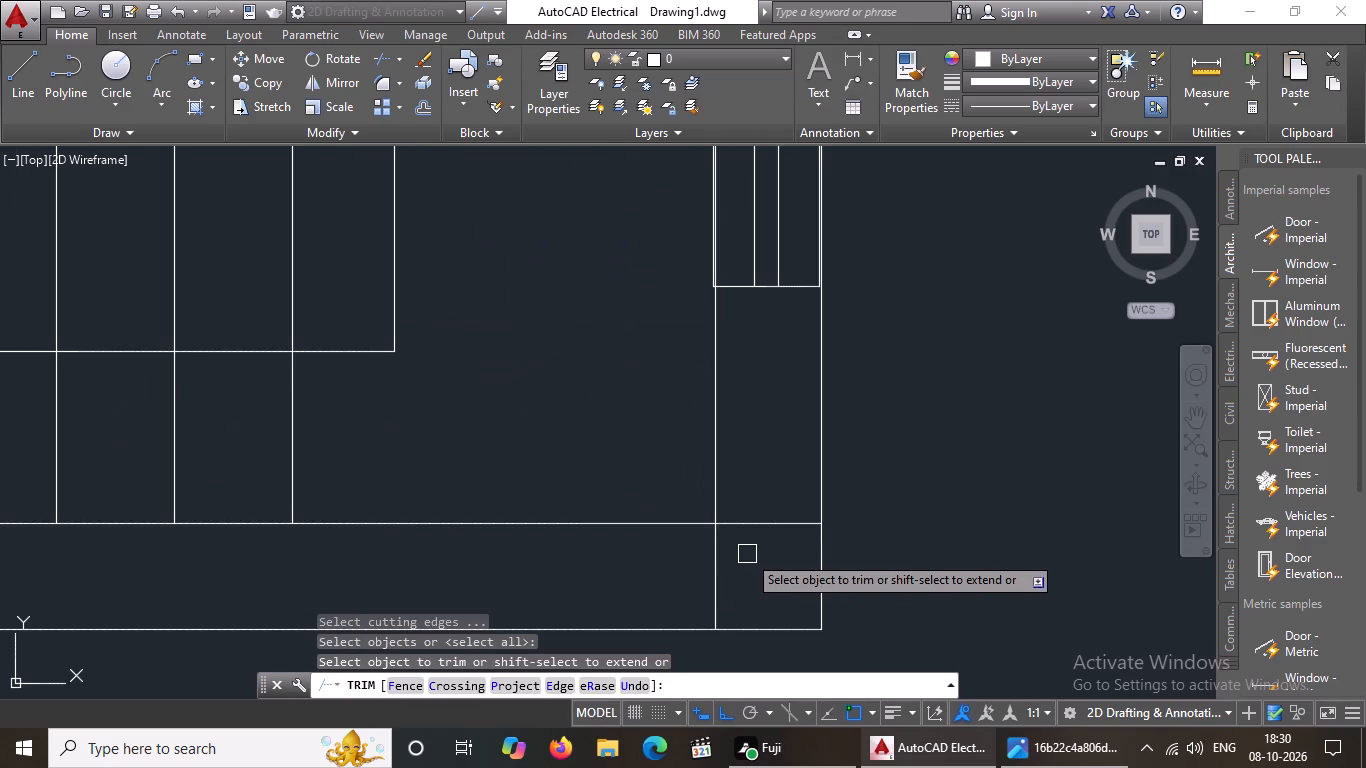
scroll(793, 526, "down", 4)
scroll(794, 525, "up", 4)
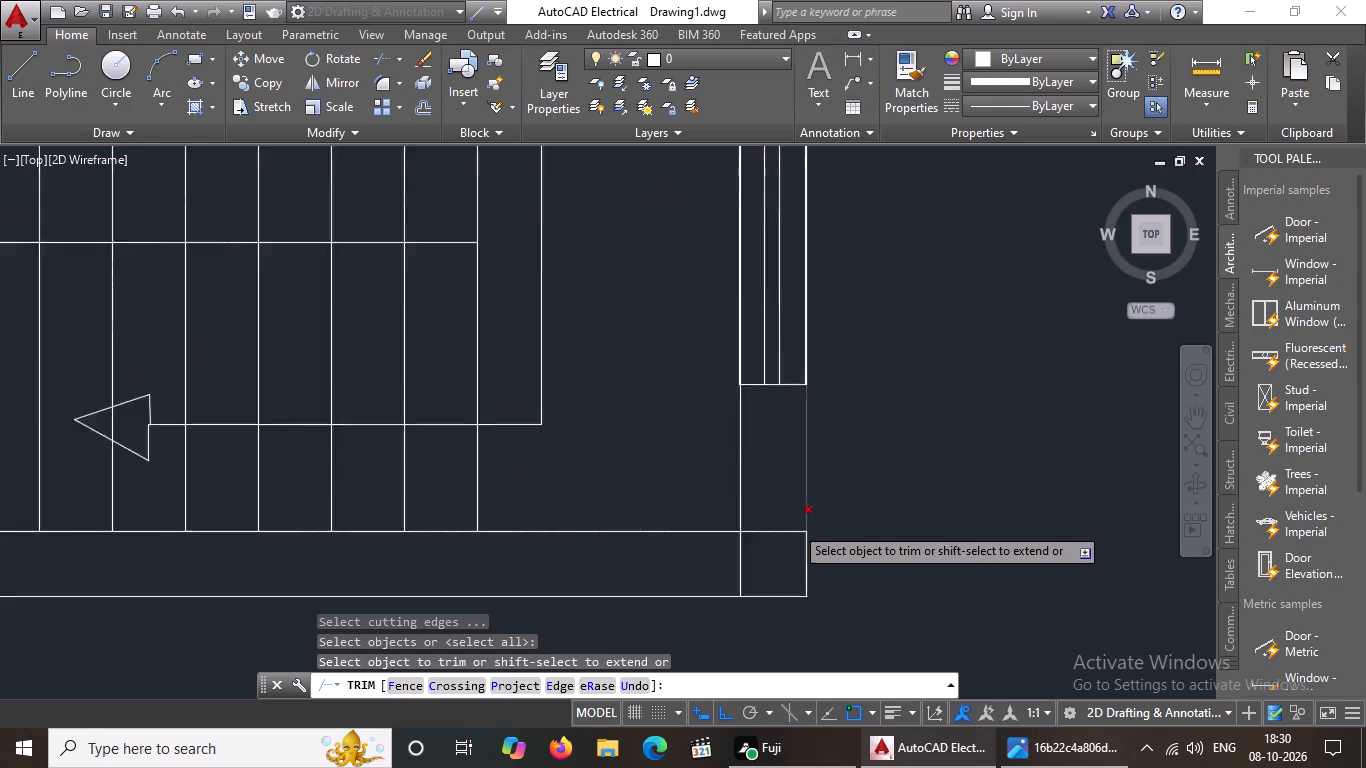
left_click(736, 537)
left_click(795, 536)
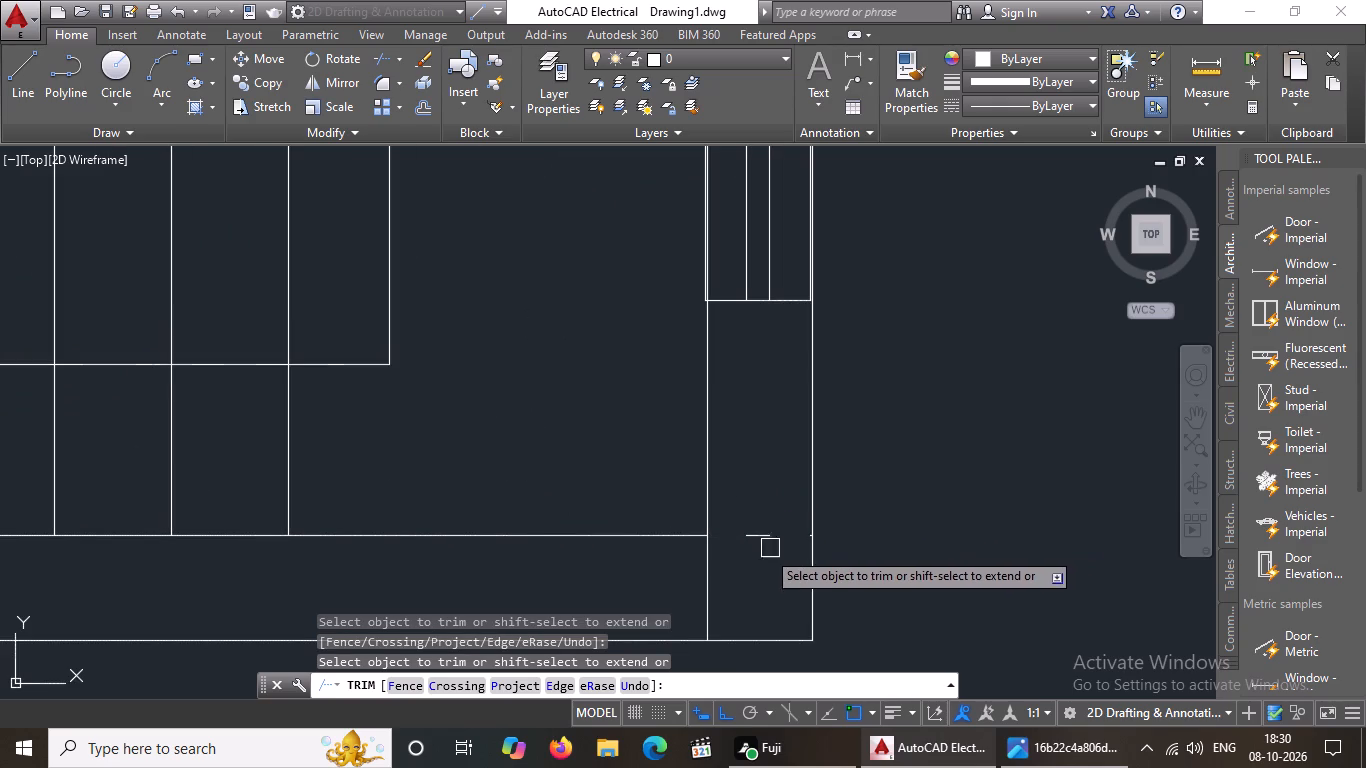
left_click(710, 554)
key("Escape")
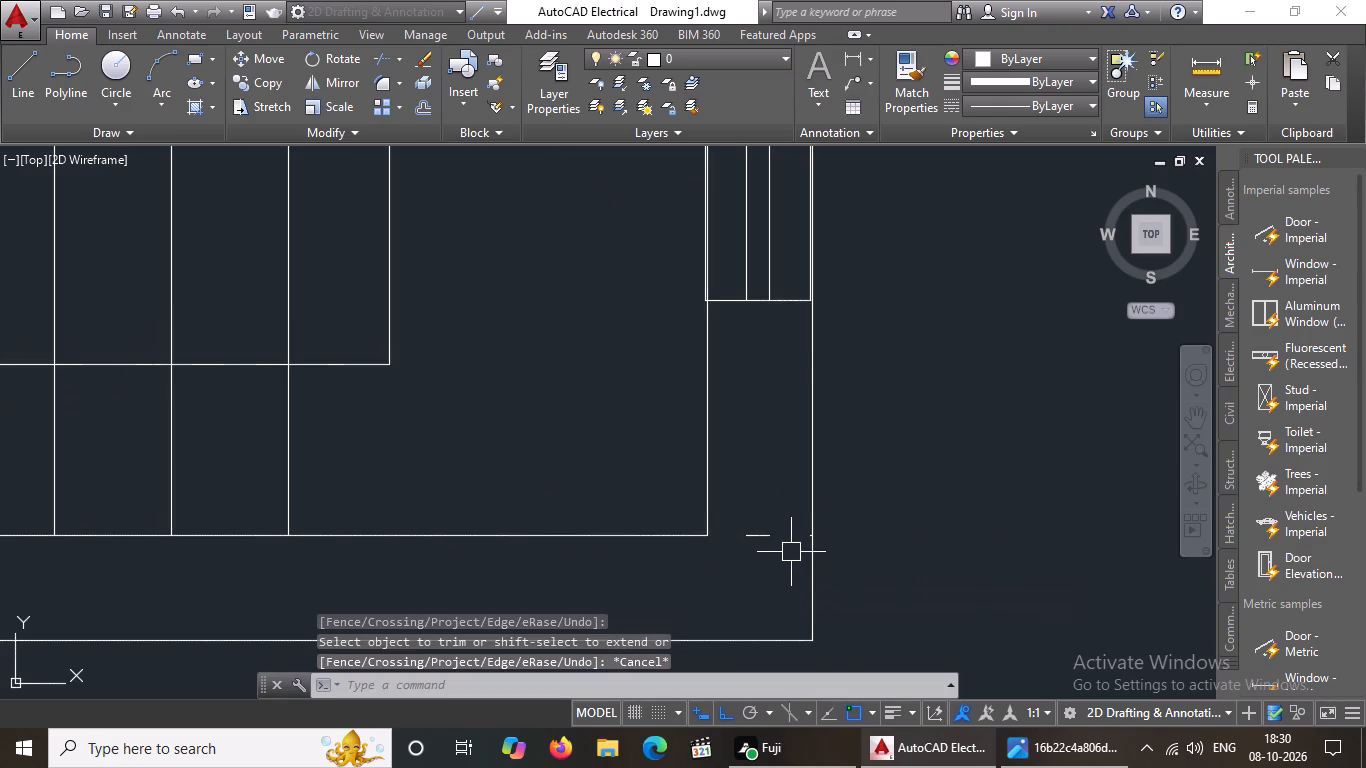
left_click(758, 539)
key("Delete")
scroll(758, 540, "down", 4)
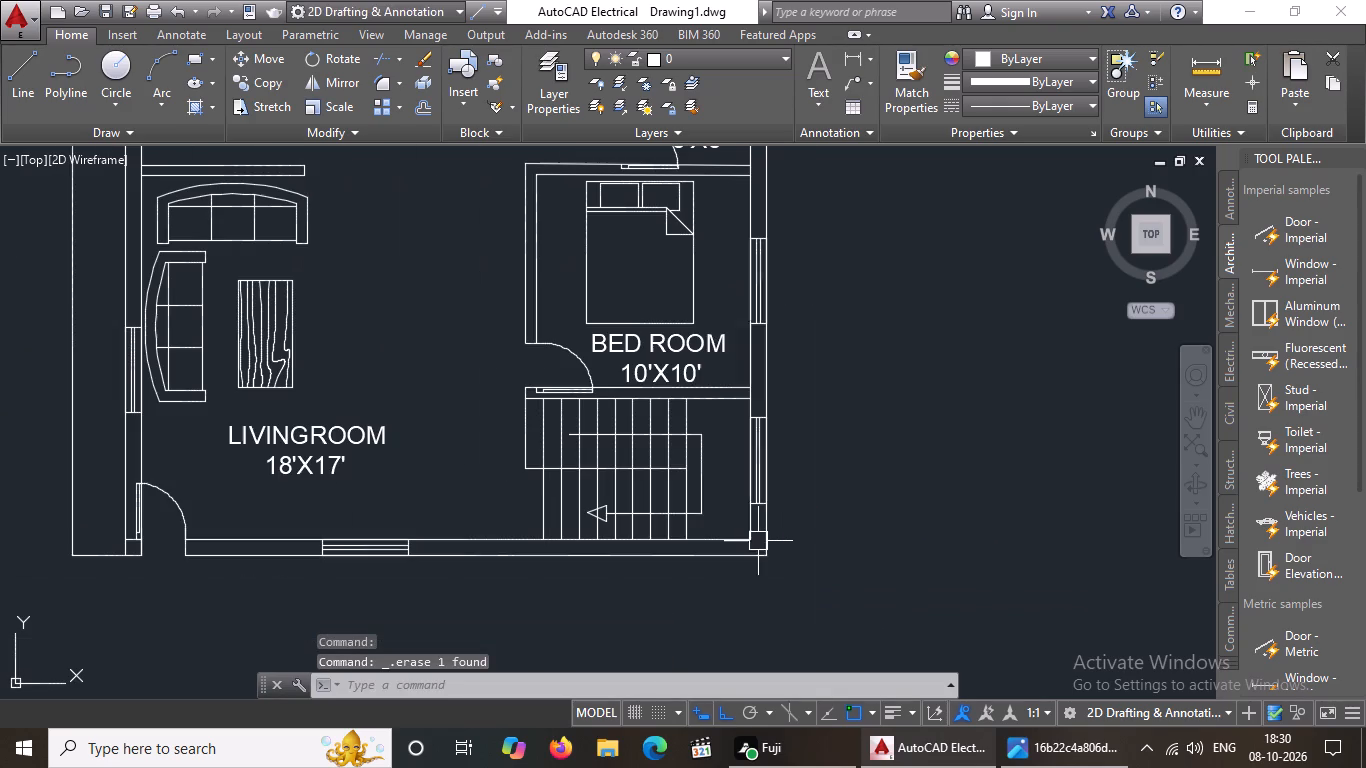
Trim the east wall's inner line where the walls south and north of the toilet meet it.
scroll(122, 554, "up", 2)
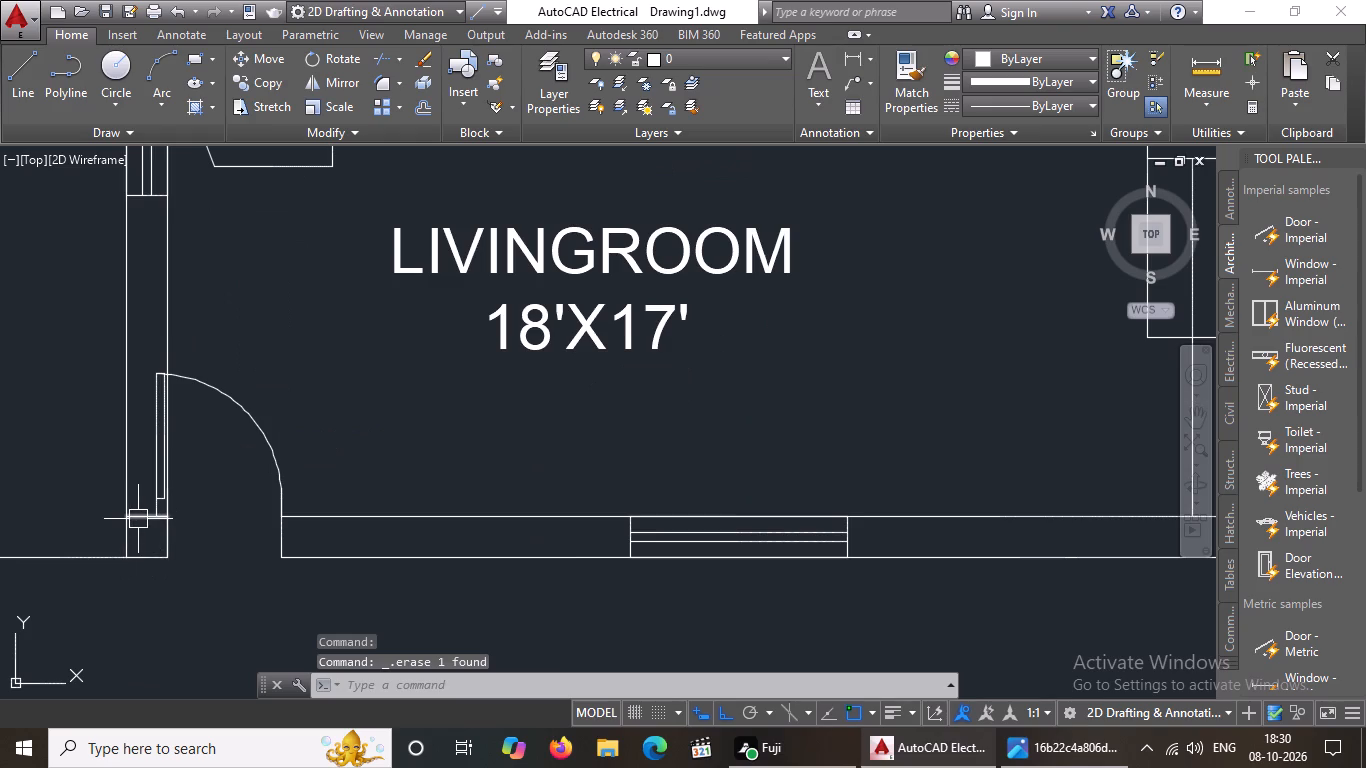
scroll(200, 589, "down", 3)
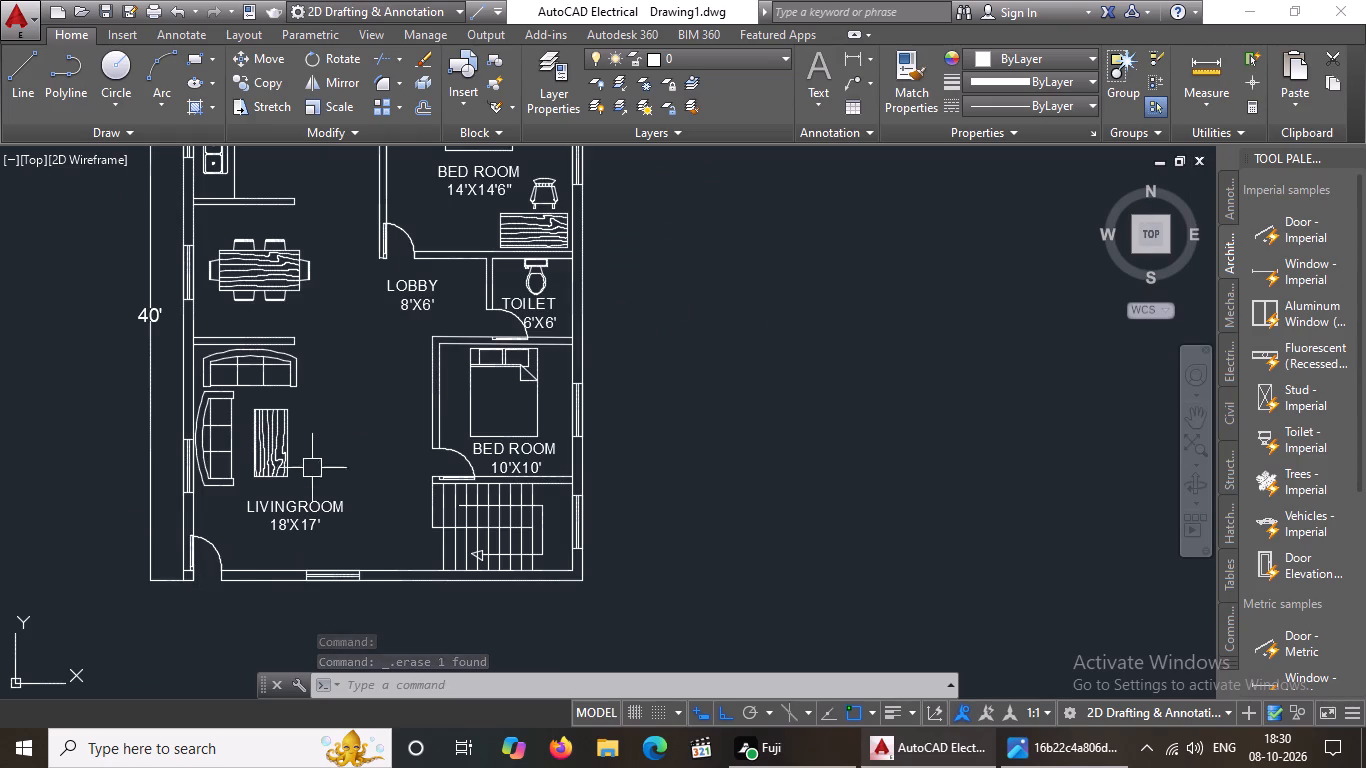
key("Escape")
key("t")
key("r")
key("space")
key("space")
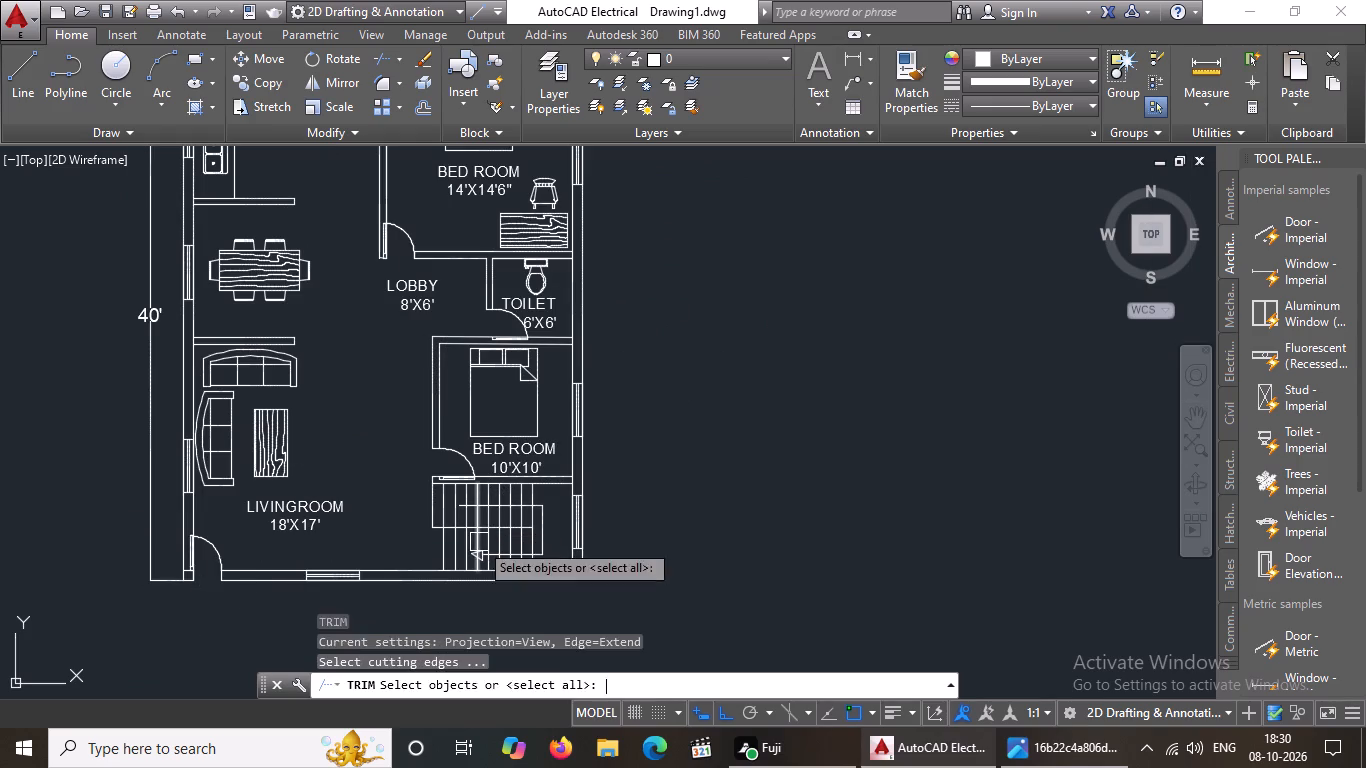
scroll(549, 309, "up", 3)
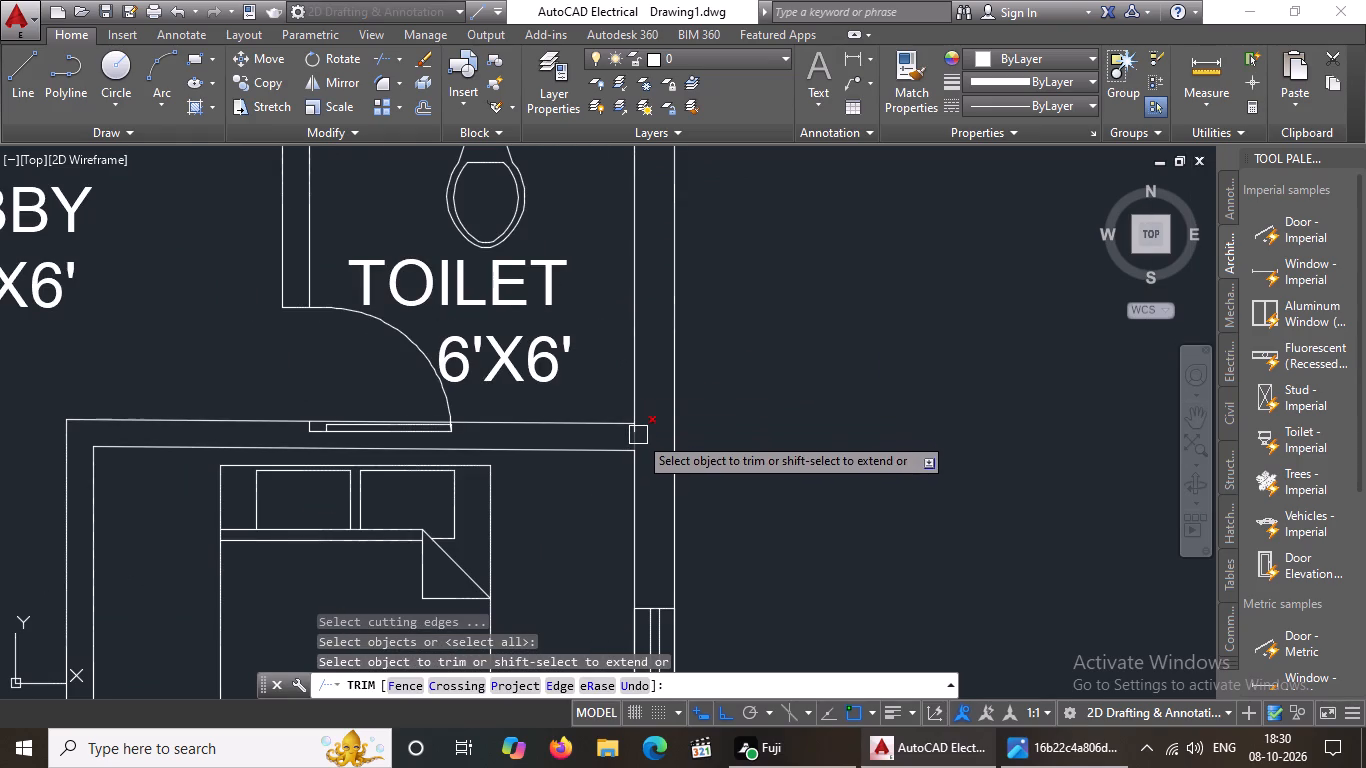
scroll(638, 440, "up", 3)
left_click(620, 404)
scroll(642, 422, "down", 3)
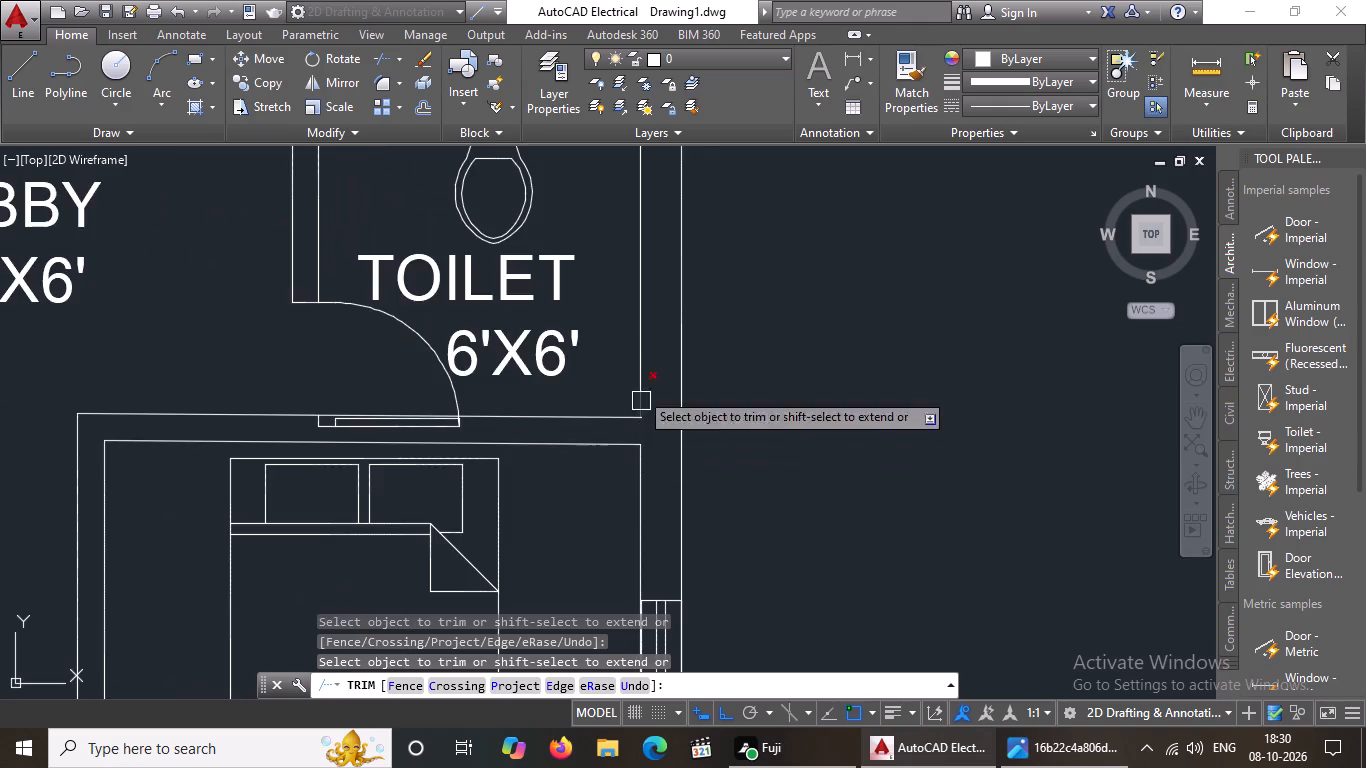
scroll(632, 339, "down", 1)
scroll(642, 177, "up", 3)
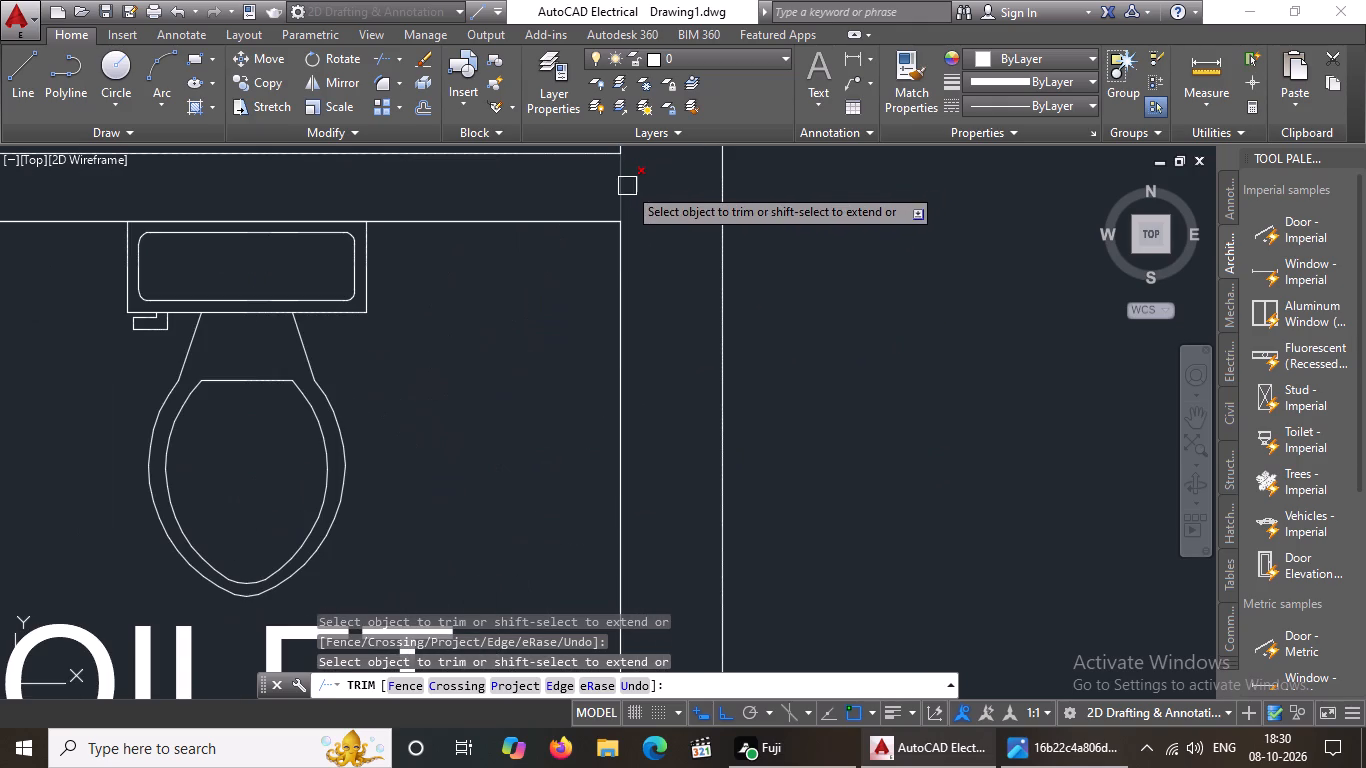
left_click(626, 184)
scroll(611, 275, "down", 7)
Trim the west wall's inner line at the junctions with the living-dining and kitchen-dining partition walls.
scroll(352, 336, "up", 2)
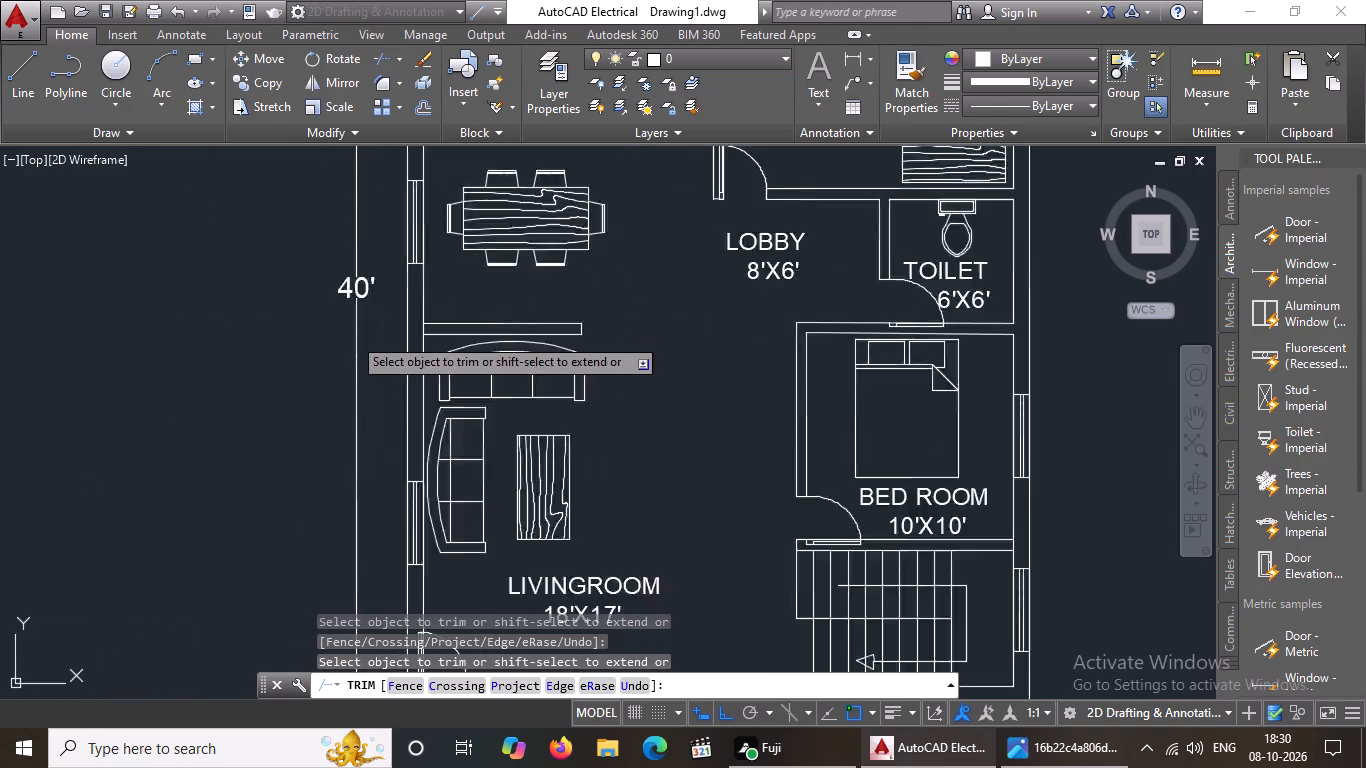
scroll(352, 336, "up", 1)
scroll(464, 330, "up", 3)
left_click(461, 312)
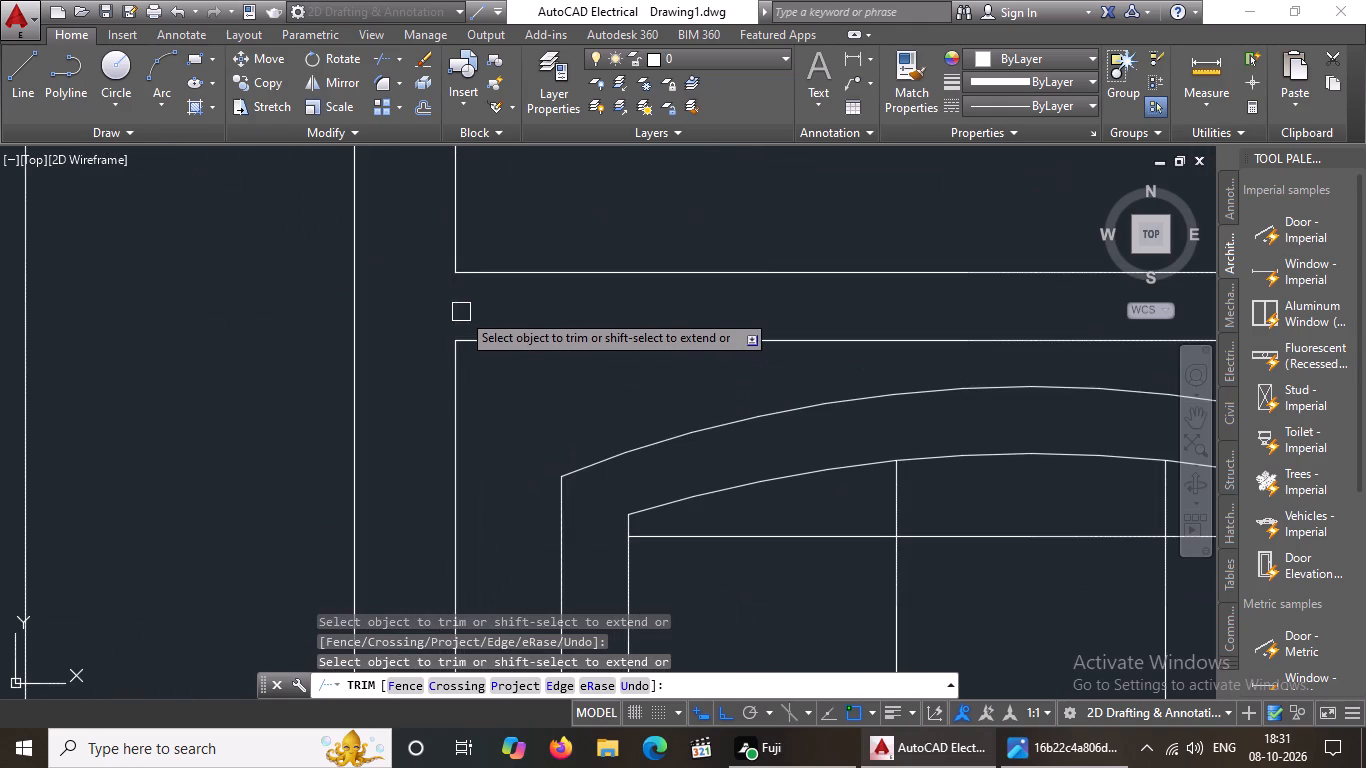
scroll(461, 316, "down", 7)
scroll(467, 175, "up", 3)
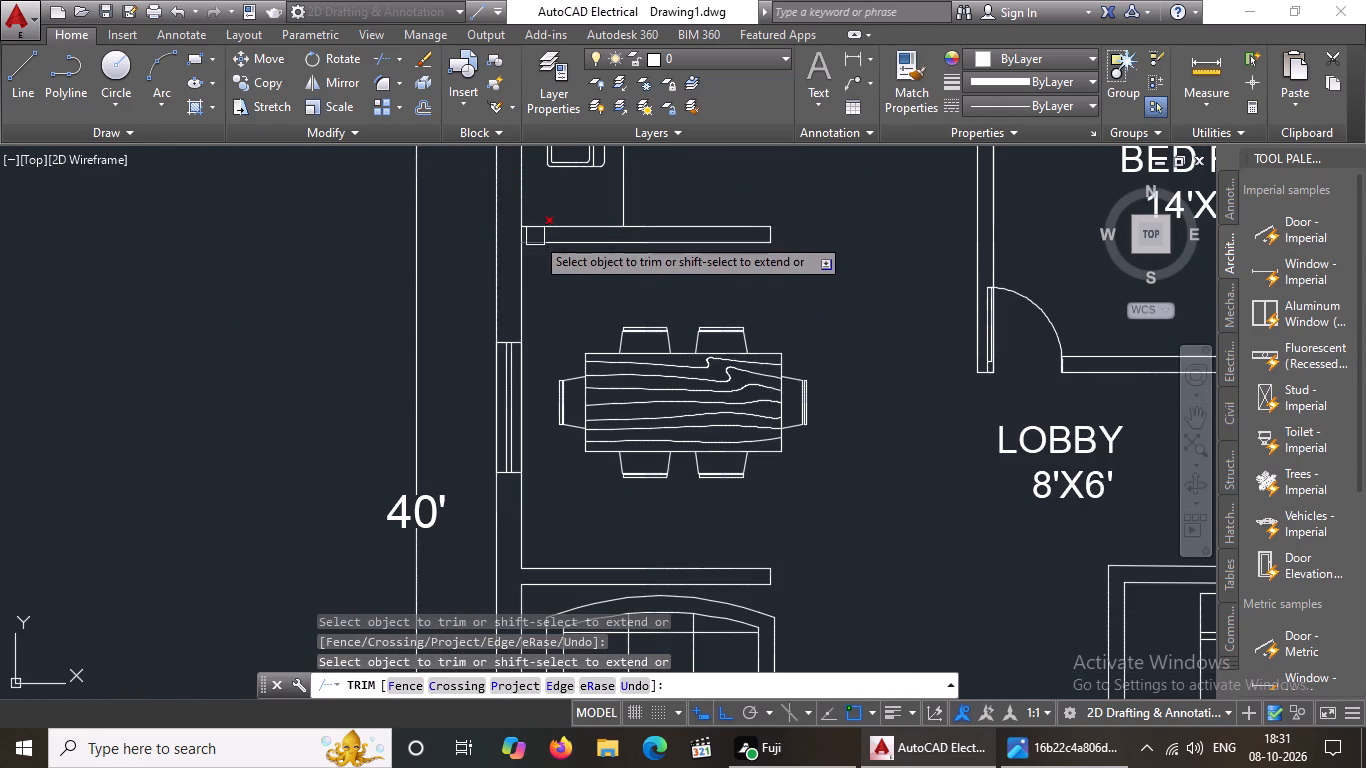
scroll(510, 235, "up", 4)
left_click(566, 226)
scroll(626, 233, "down", 8)
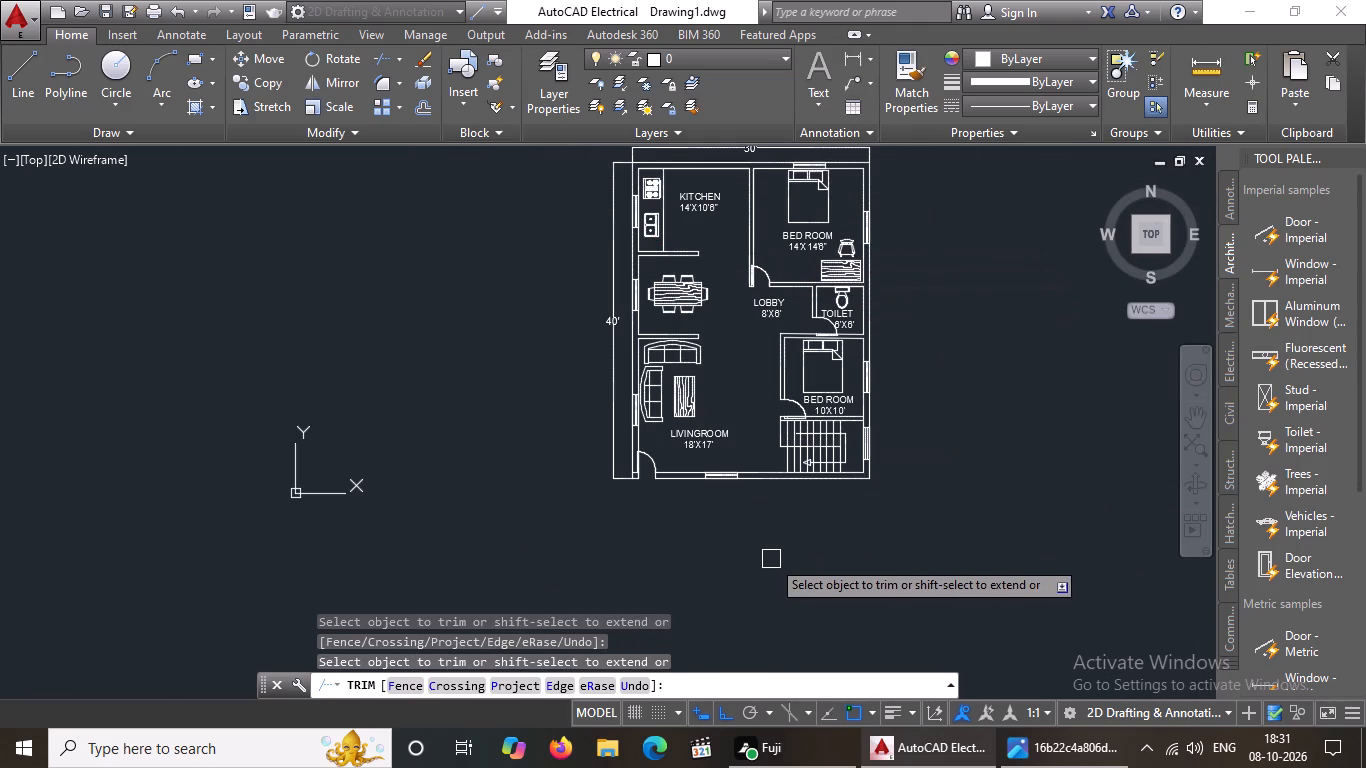
key("Escape")
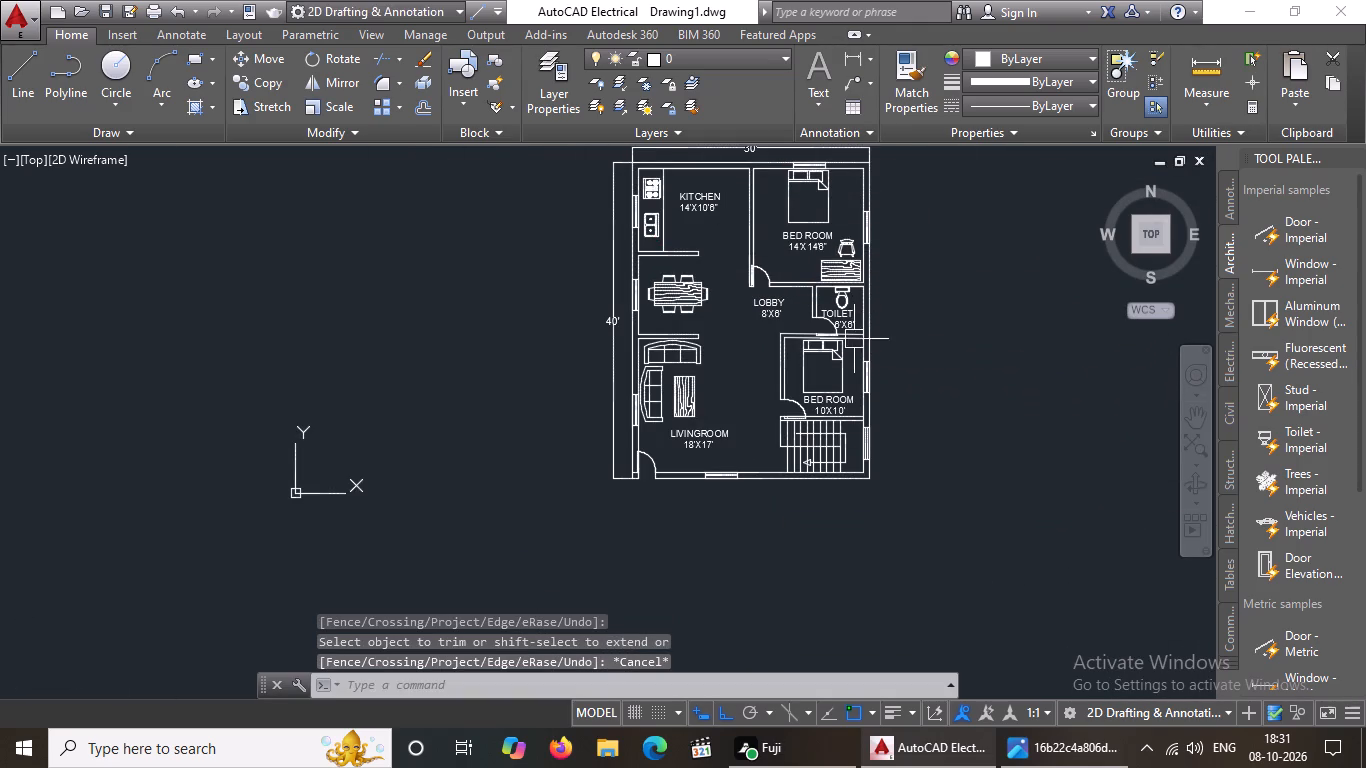
Examine the whole plan to check the cleaned-up wall junctions.
scroll(845, 338, "down", 2)
scroll(662, 394, "up", 2)
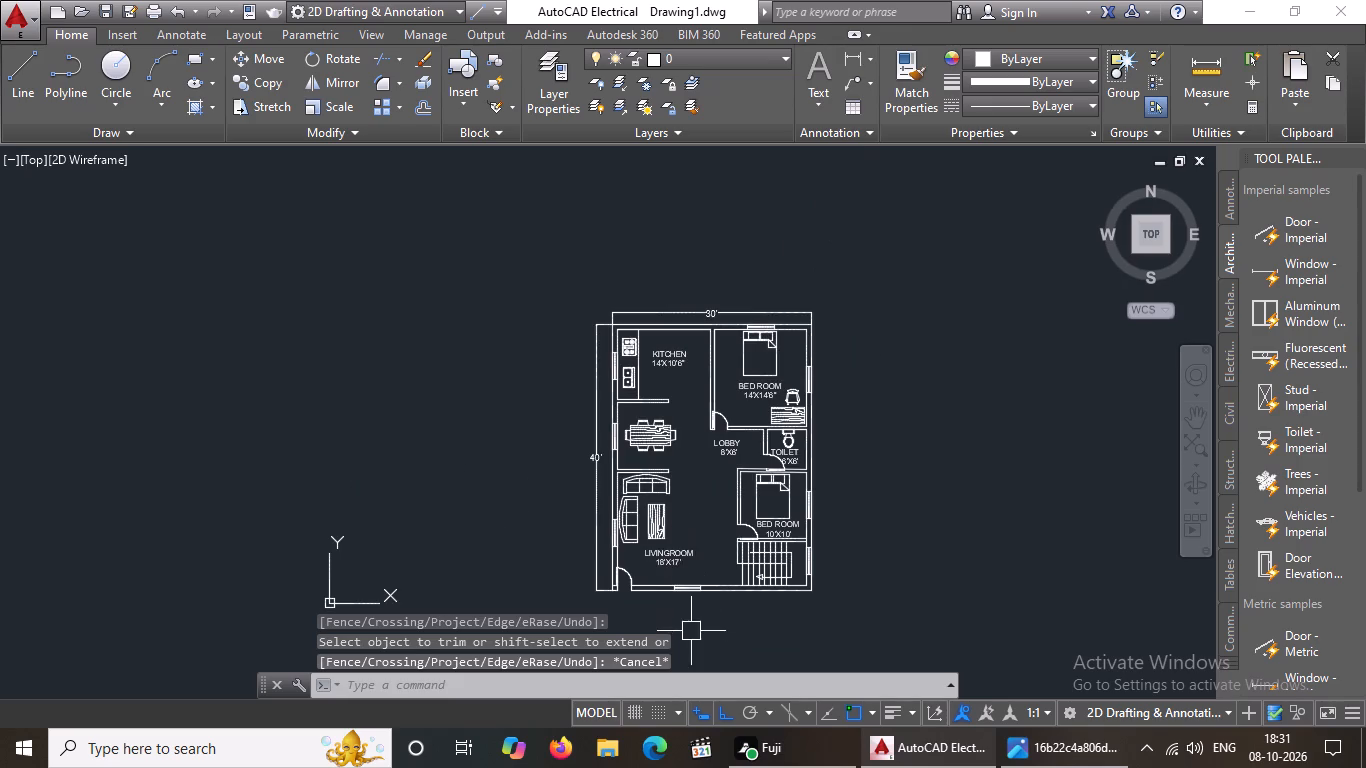
scroll(691, 631, "up", 1)
scroll(689, 591, "down", 2)
scroll(672, 477, "up", 2)
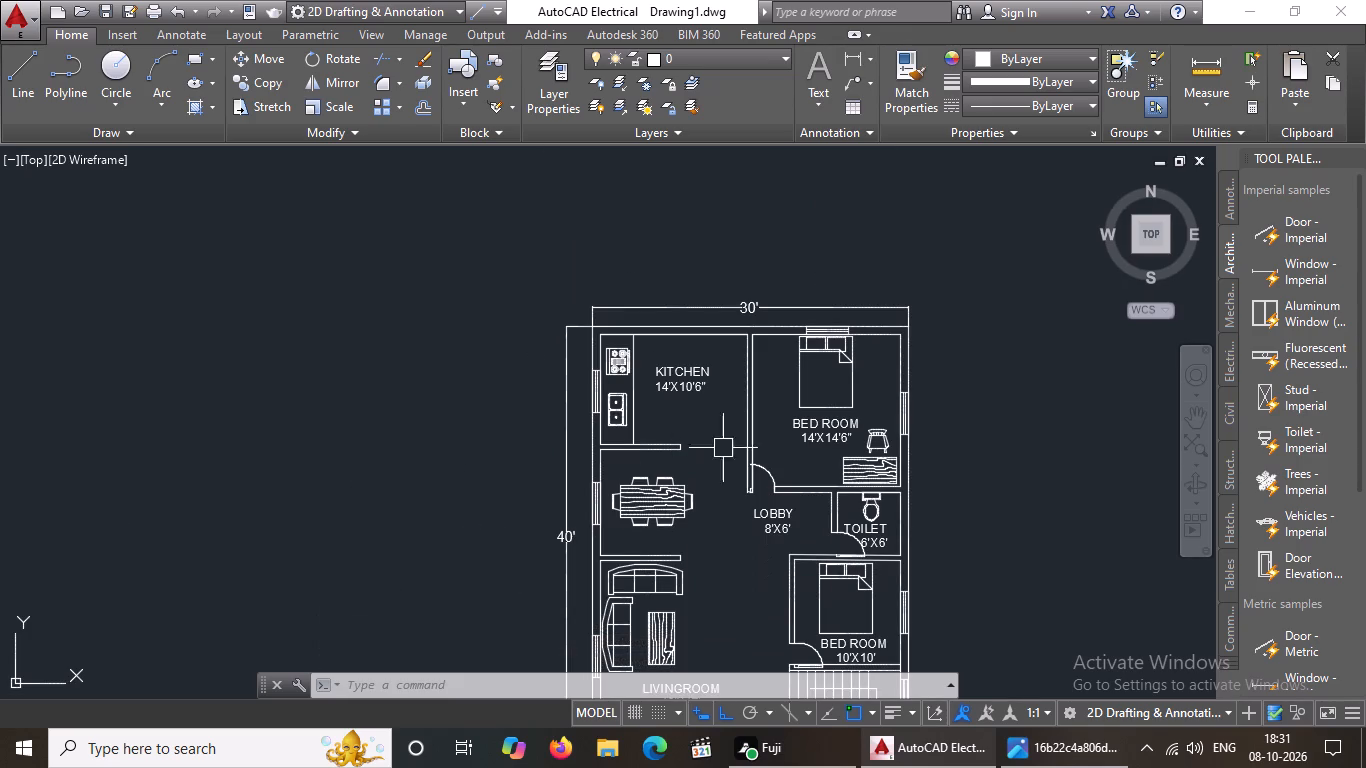
scroll(760, 406, "down", 2)
scroll(771, 546, "up", 1)
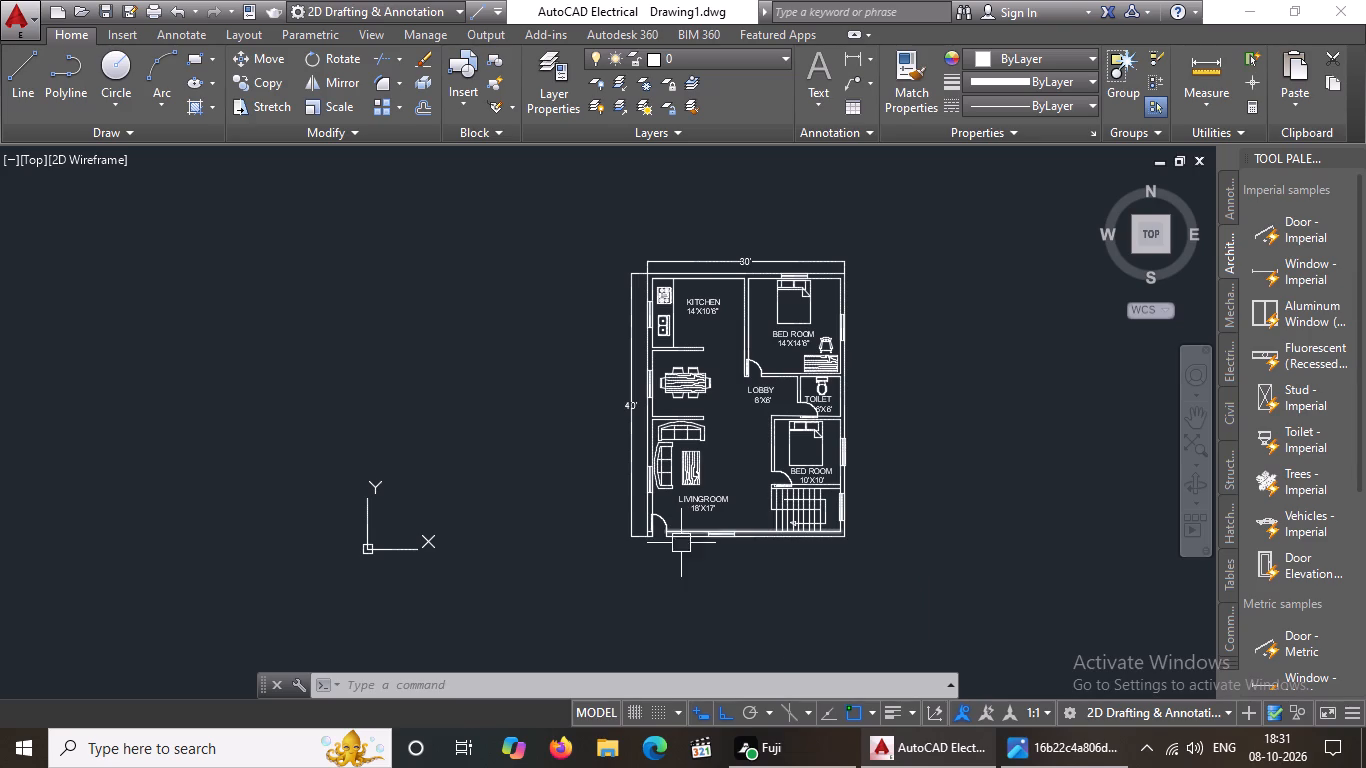
Add the single-line text "W" reading downward, just outside the east wall beside the staircase window.
left_click(828, 98)
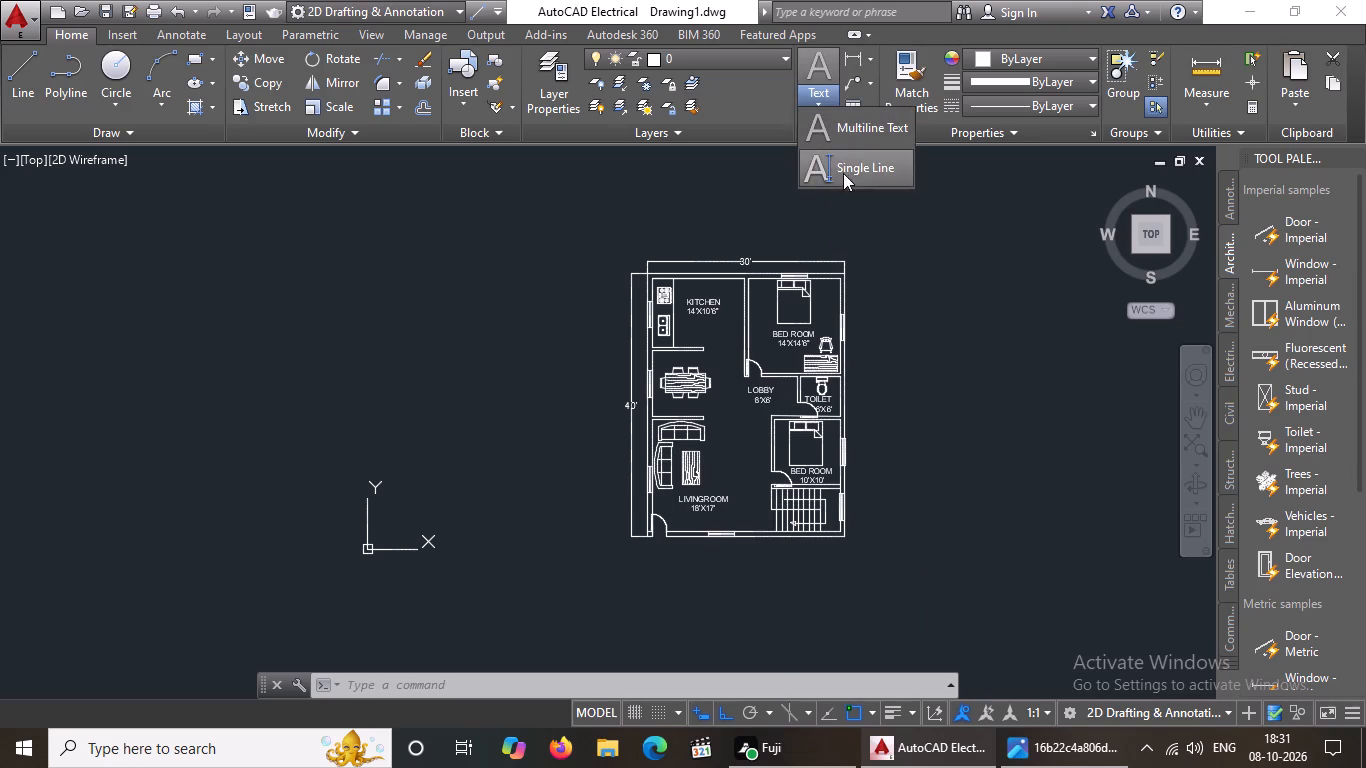
left_click(845, 169)
left_click(855, 495)
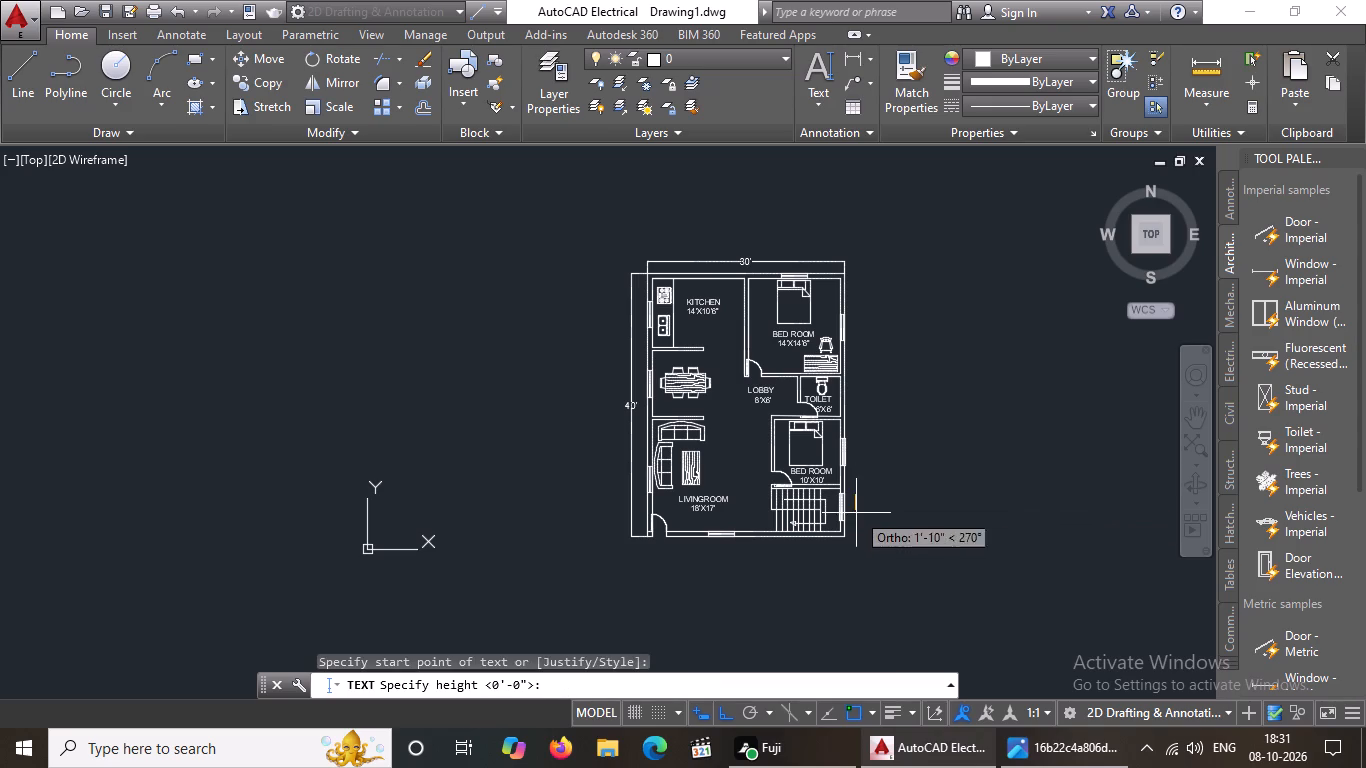
left_click(859, 528)
left_click(869, 528)
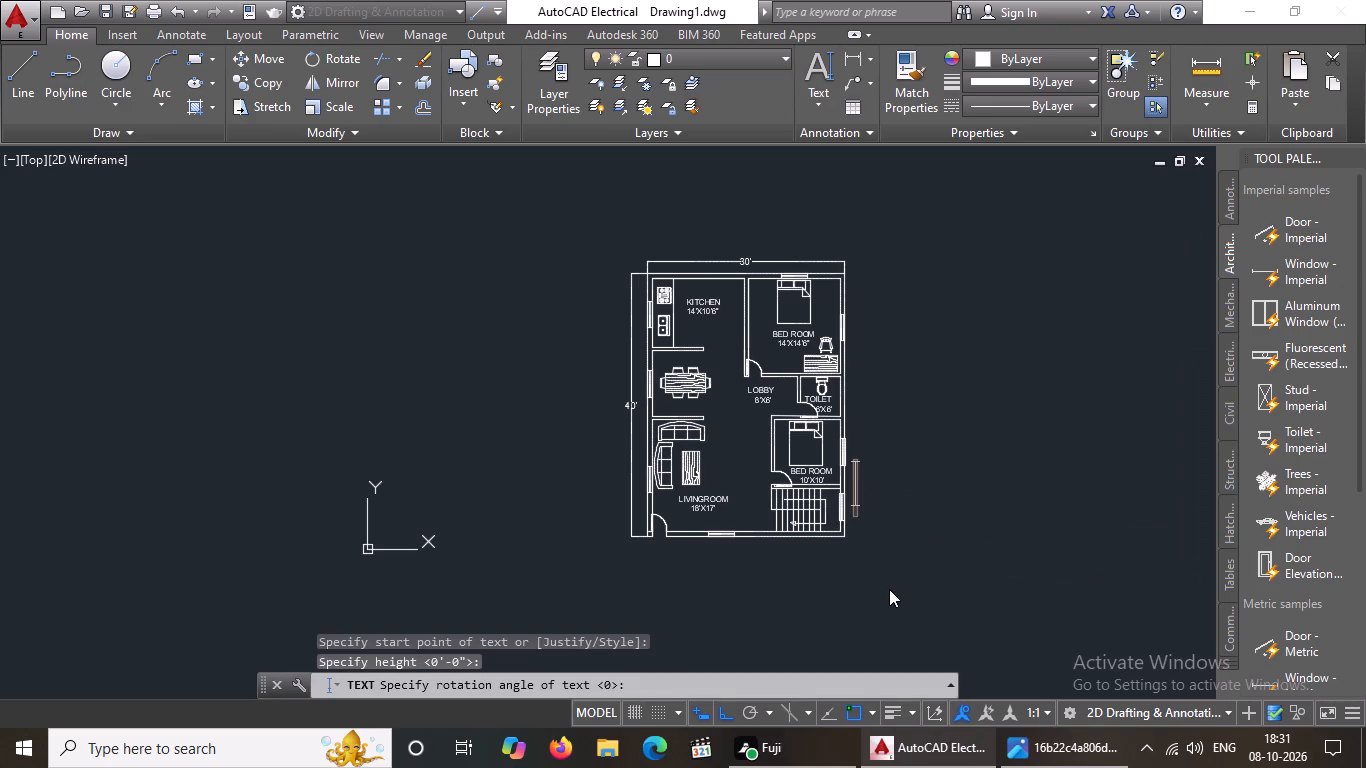
key("w")
key("Return")
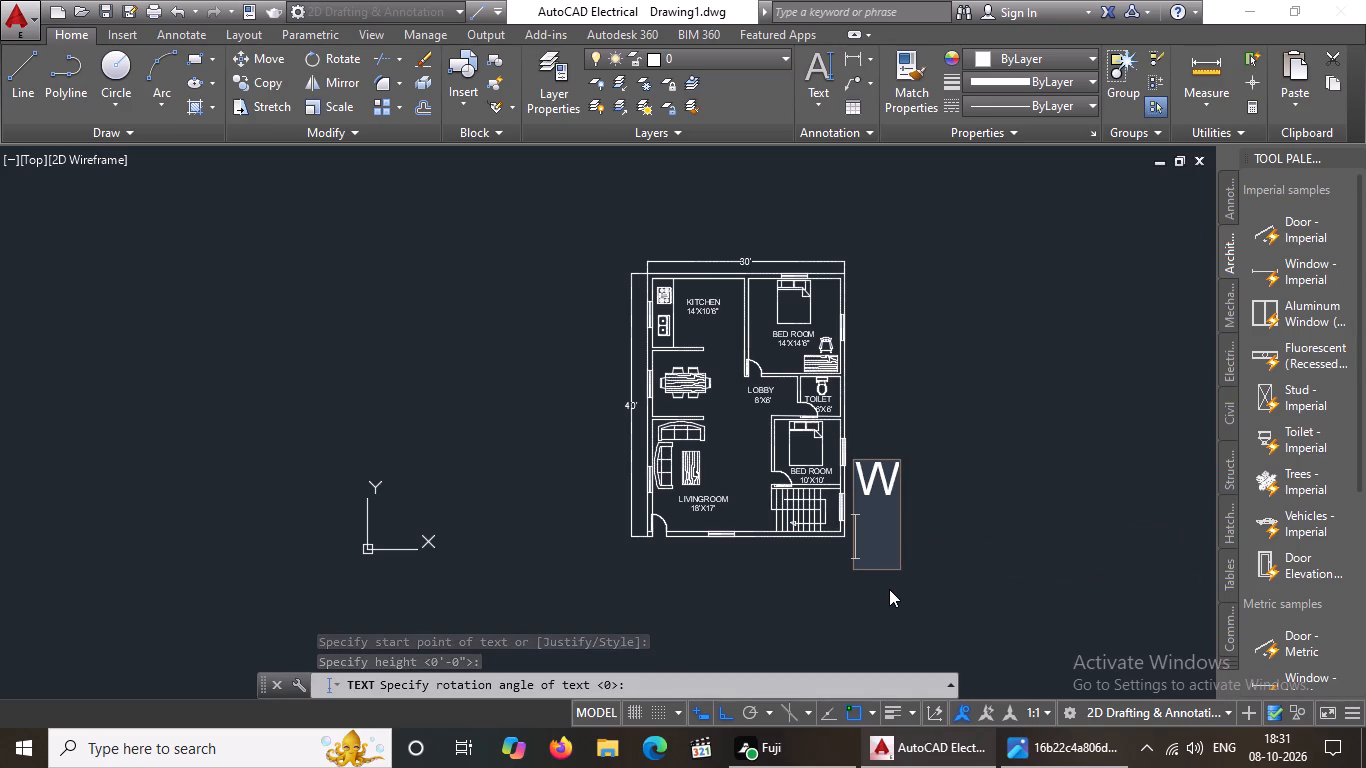
left_click(1060, 463)
left_click(875, 477)
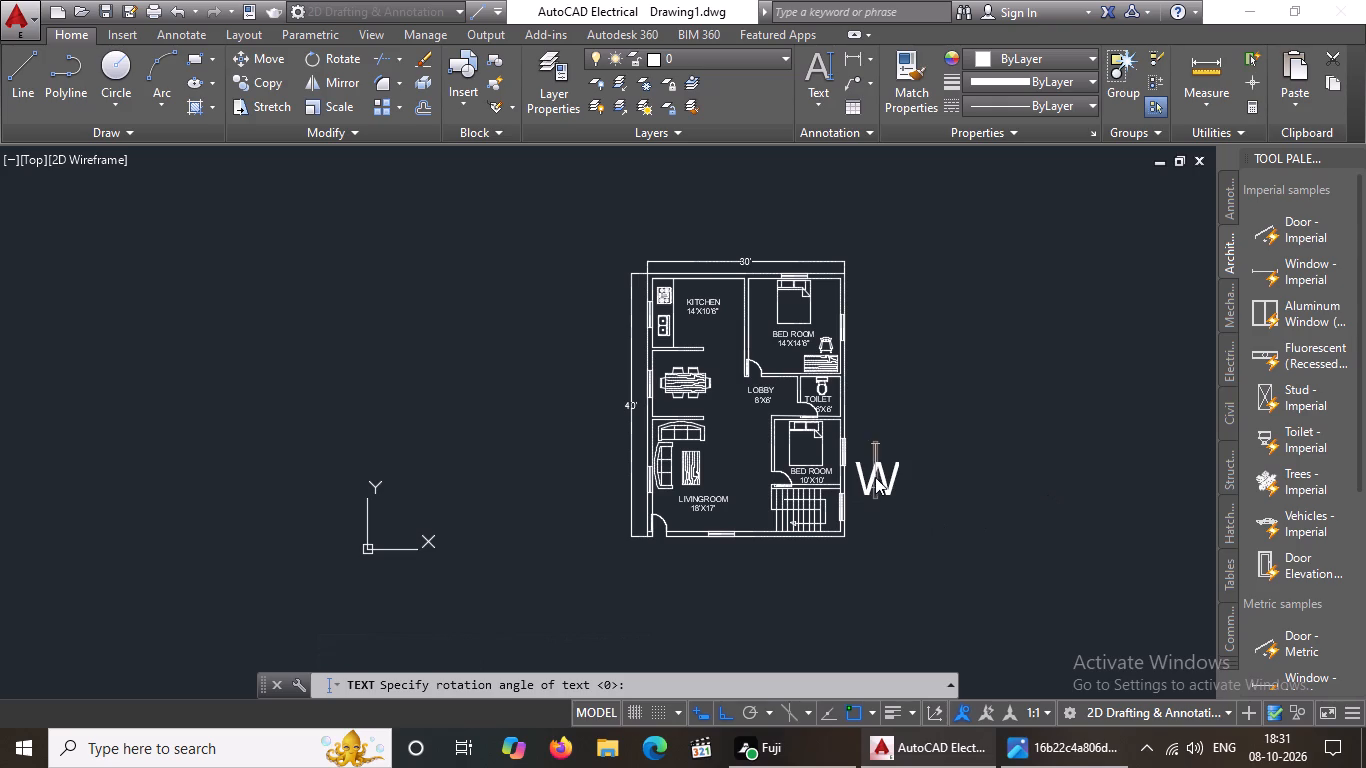
key("Escape")
key("Escape")
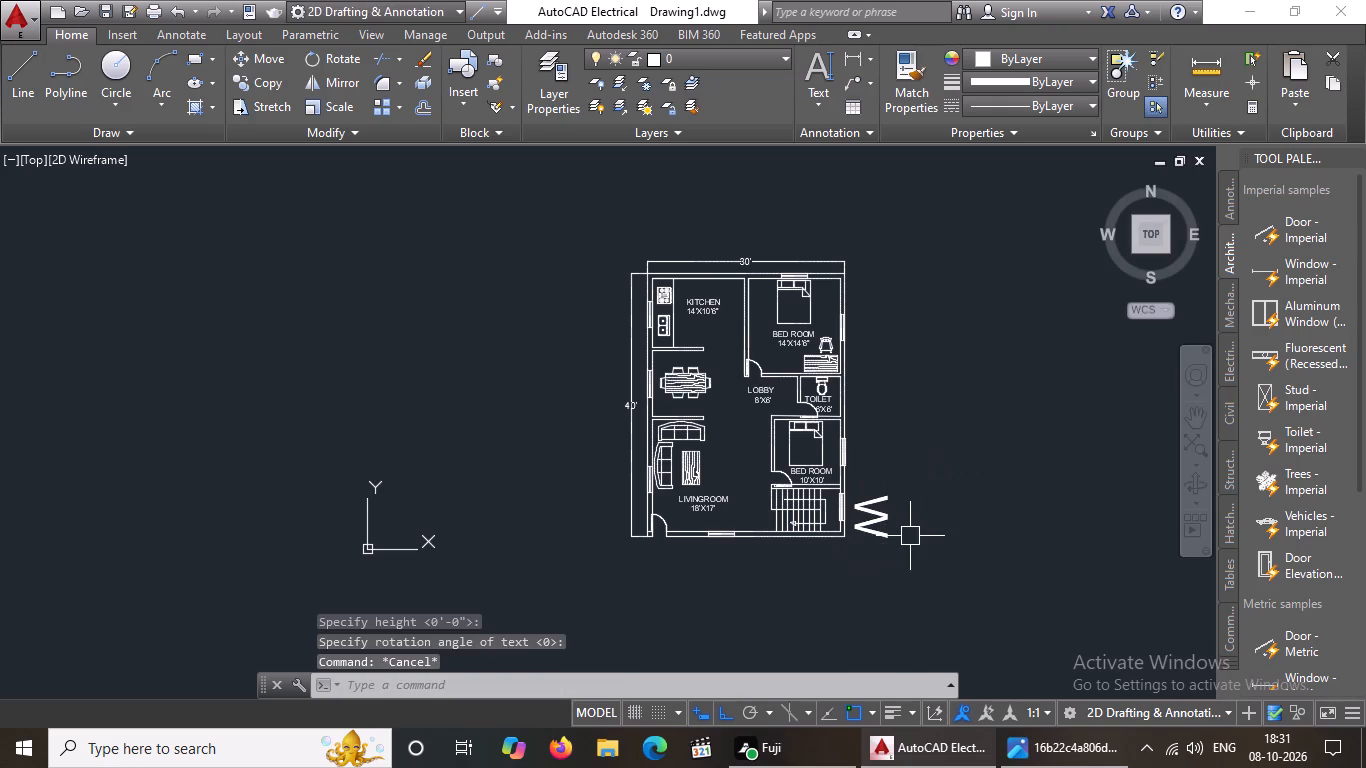
key("Escape")
key("Escape")
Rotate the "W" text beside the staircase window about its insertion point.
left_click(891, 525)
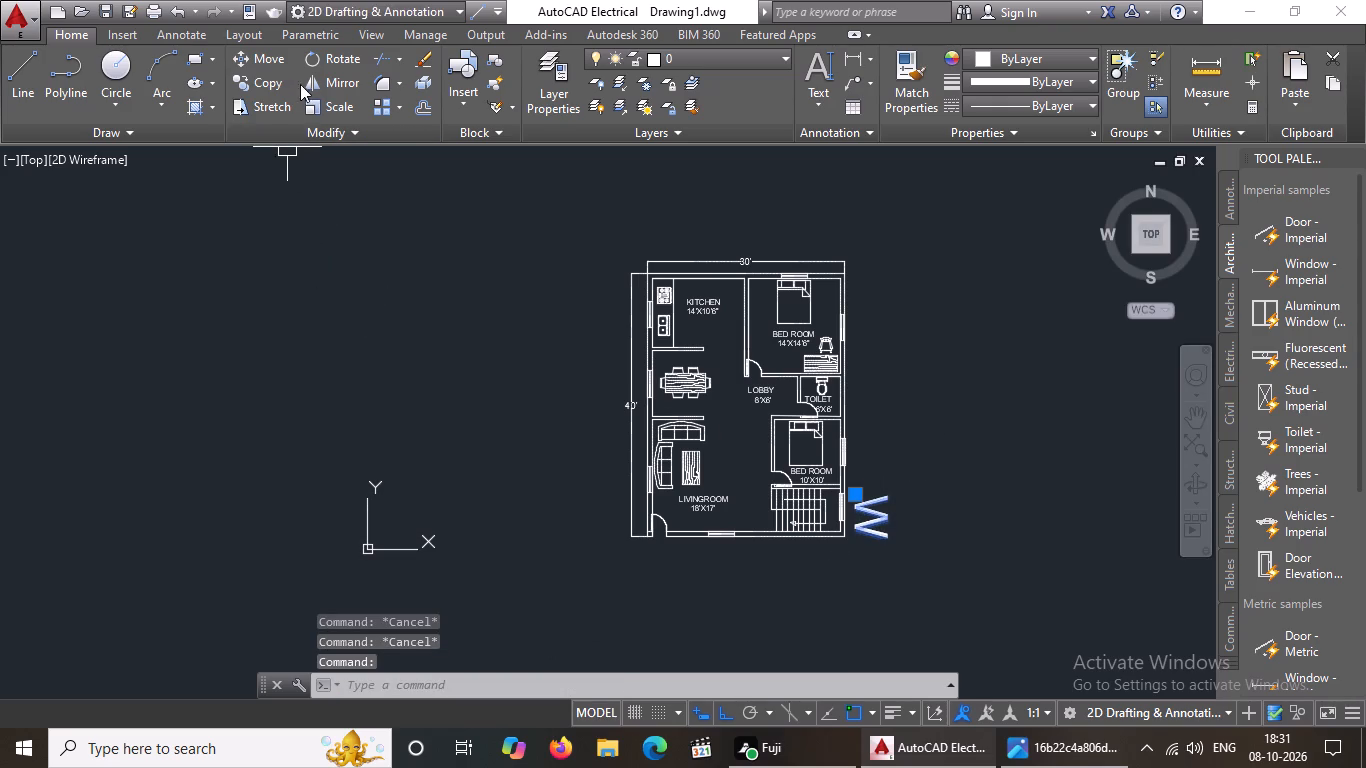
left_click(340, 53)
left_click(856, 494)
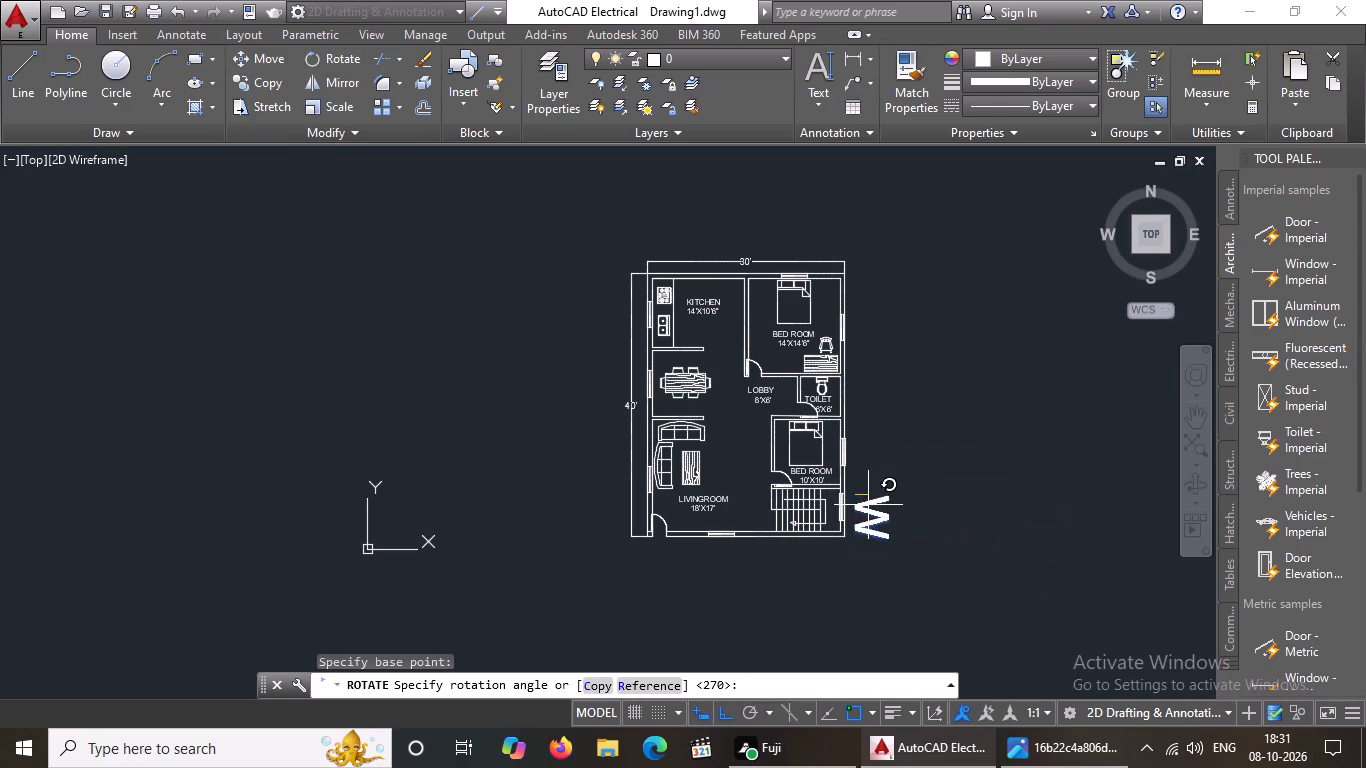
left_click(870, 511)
Delete the "W" text that overlaps the staircase at the east wall.
left_click(838, 511)
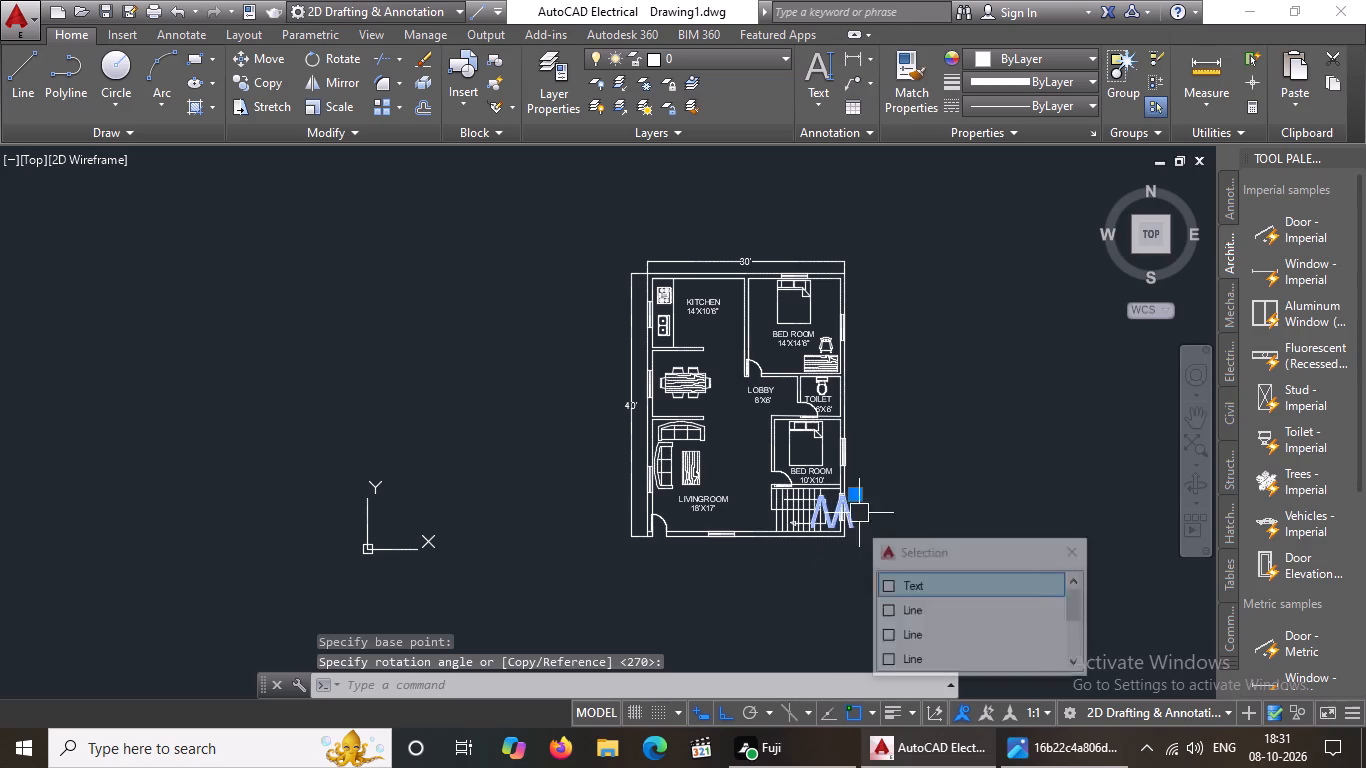
key("Escape")
left_click(851, 520)
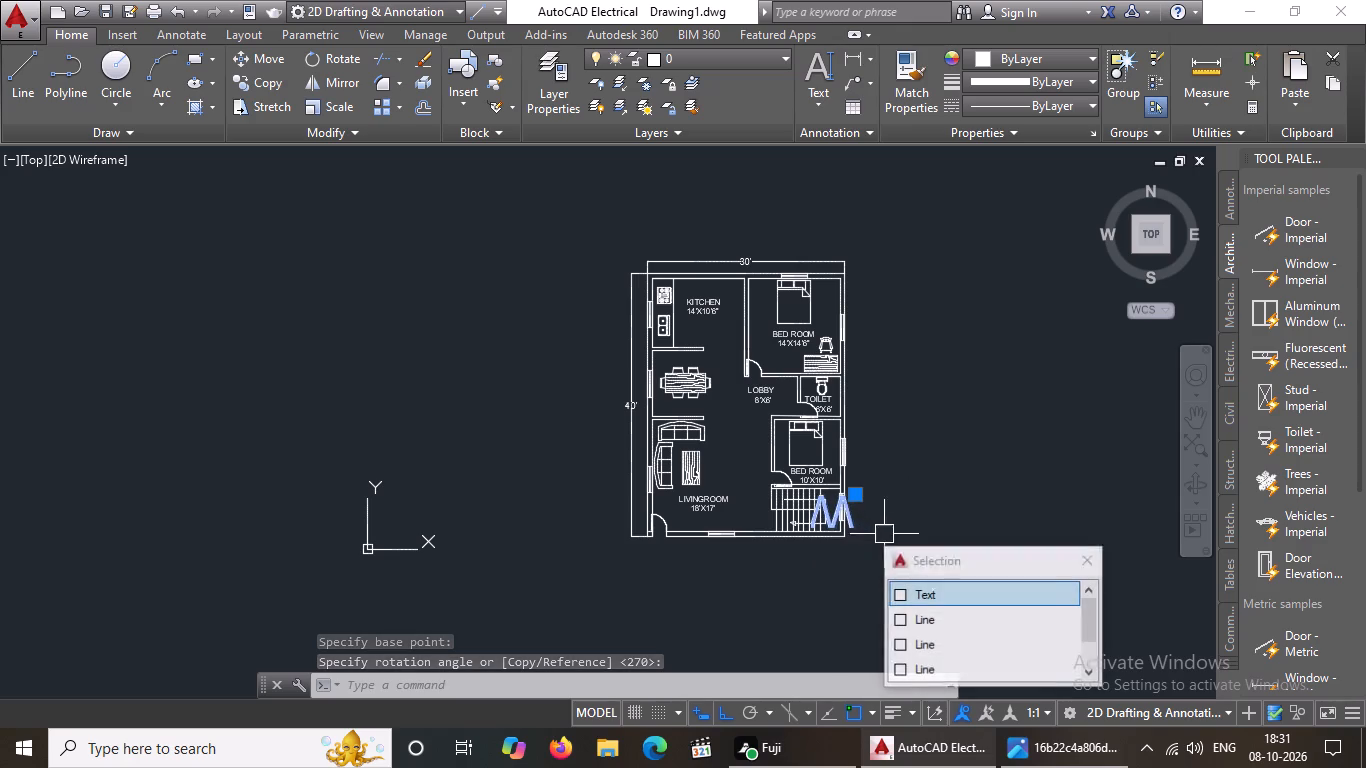
key("Delete")
key("Delete")
key("Delete")
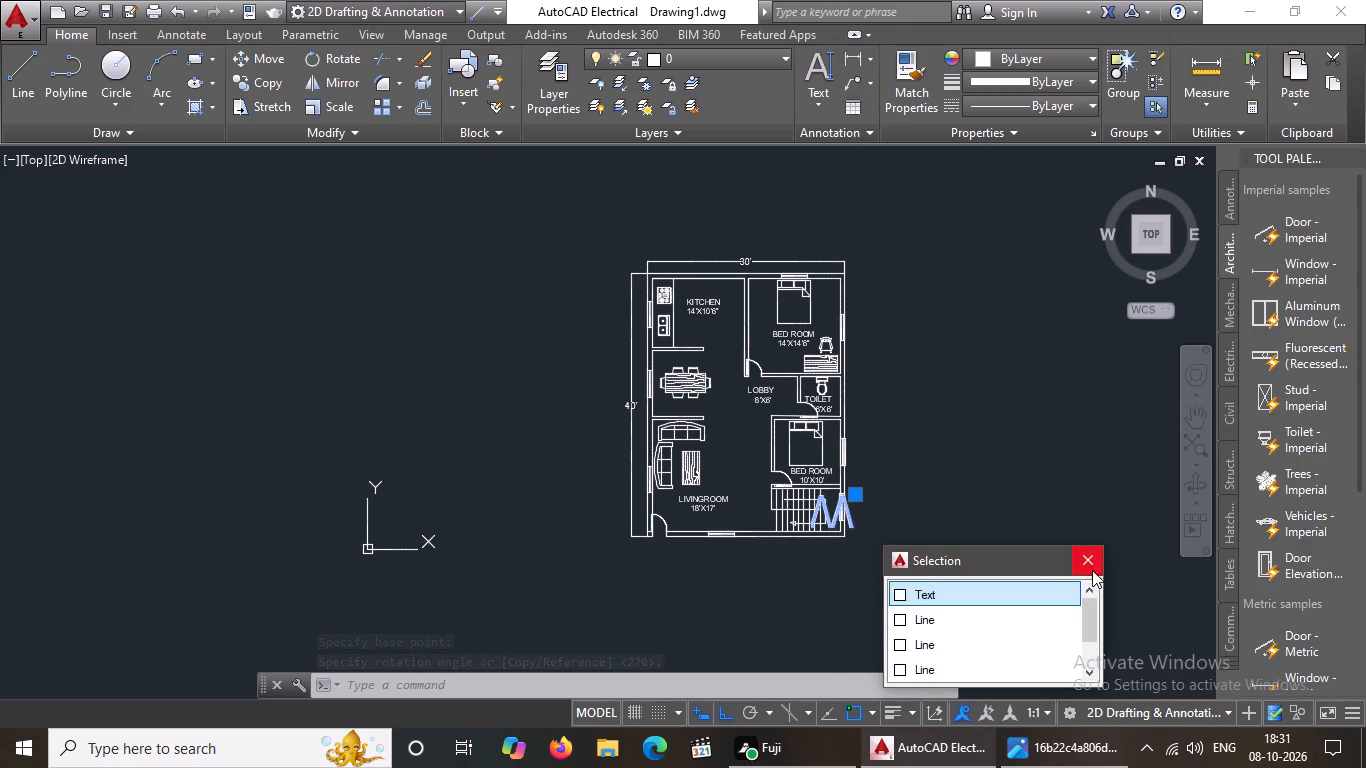
left_click(1092, 566)
left_click(850, 522)
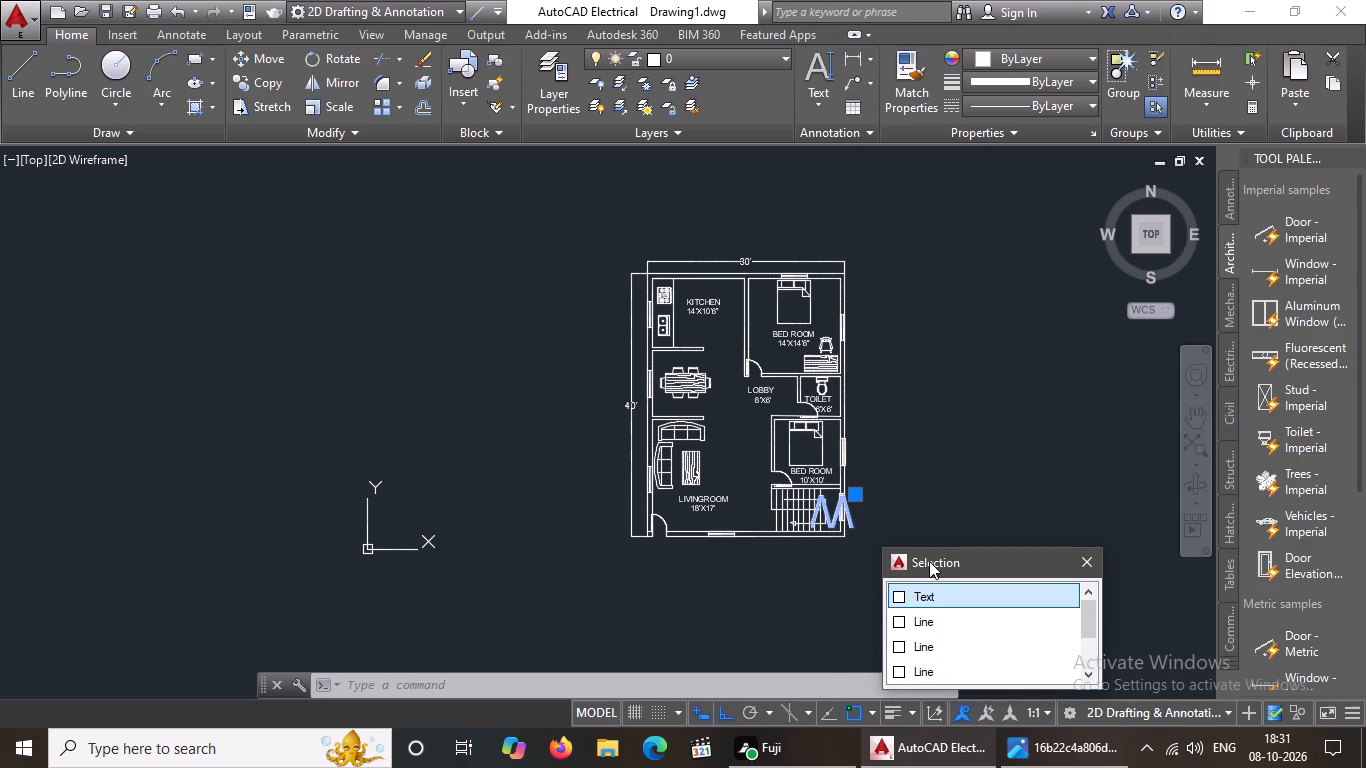
key("Delete")
key("Delete")
key("Delete")
key("Escape")
key("Escape")
scroll(857, 522, "up", 3)
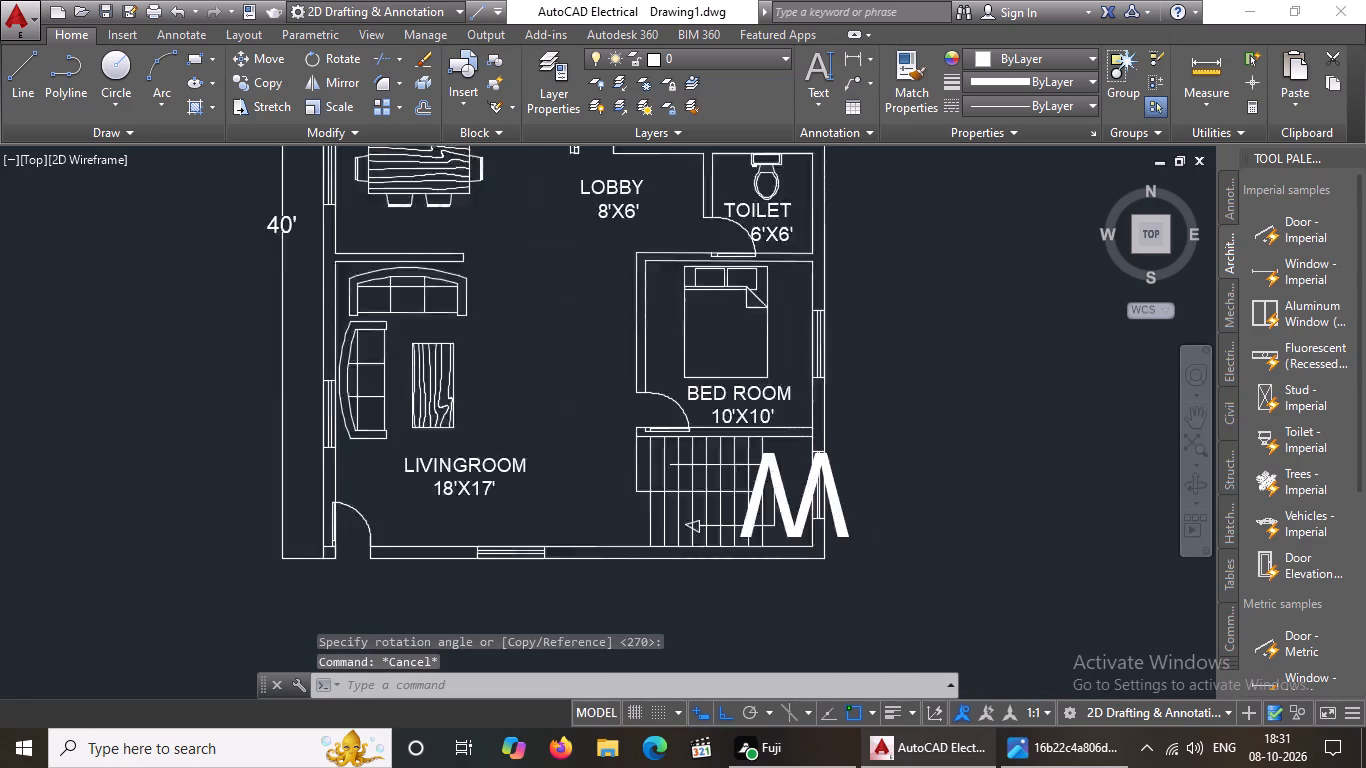
left_click(828, 524)
key("Delete")
key("Delete")
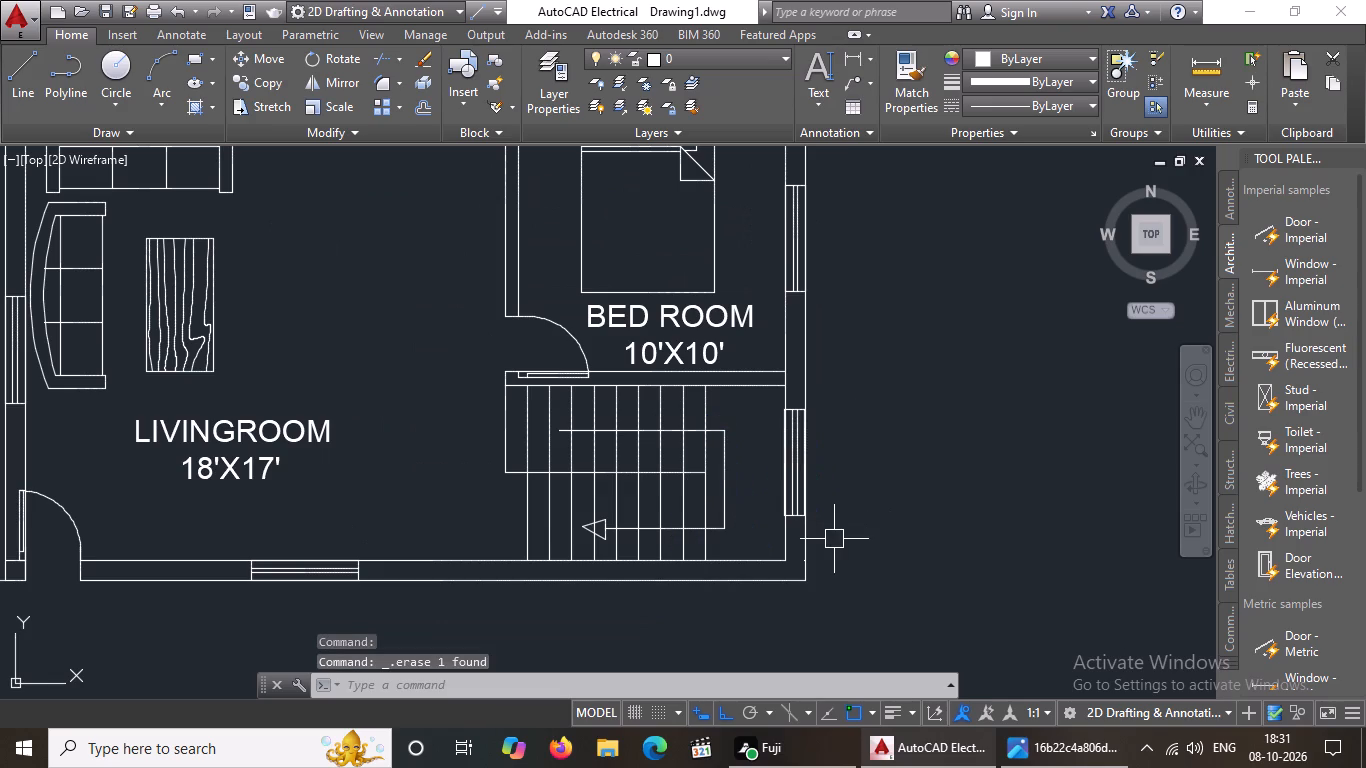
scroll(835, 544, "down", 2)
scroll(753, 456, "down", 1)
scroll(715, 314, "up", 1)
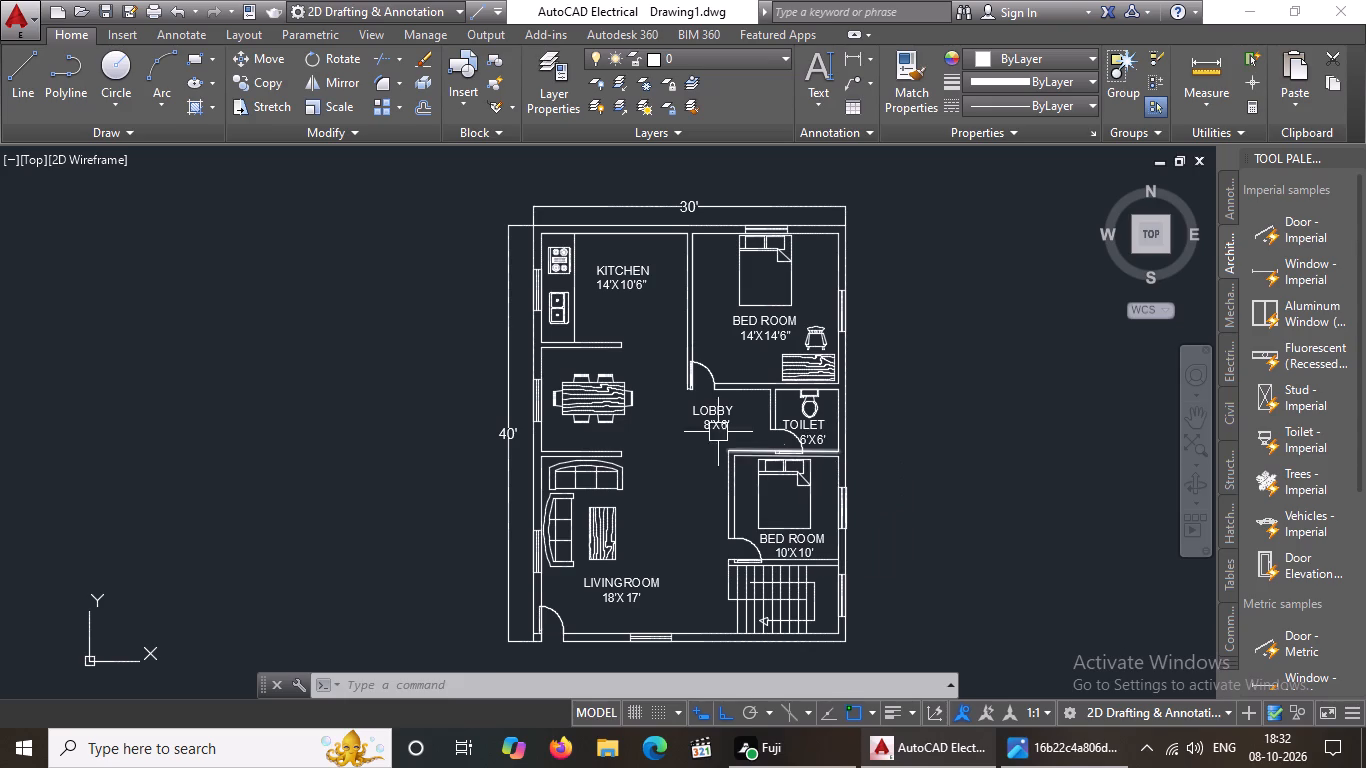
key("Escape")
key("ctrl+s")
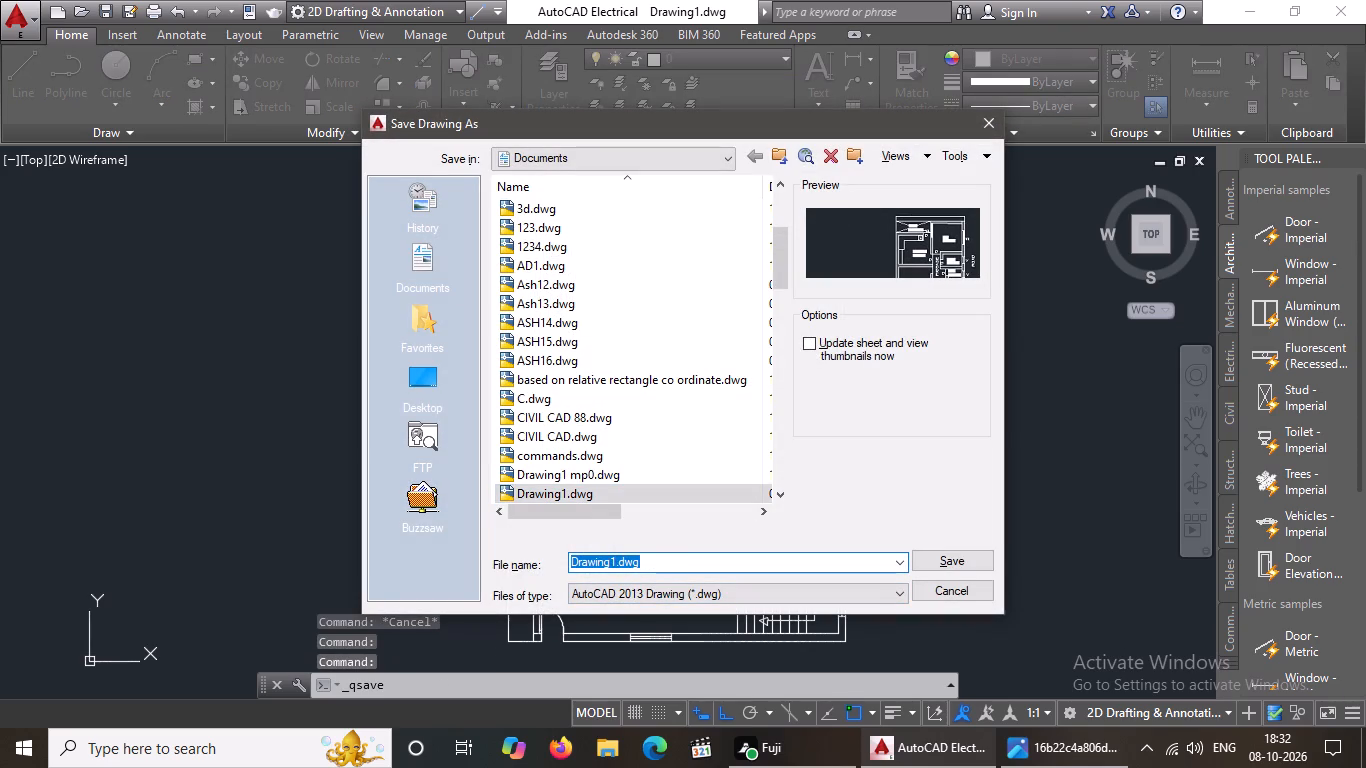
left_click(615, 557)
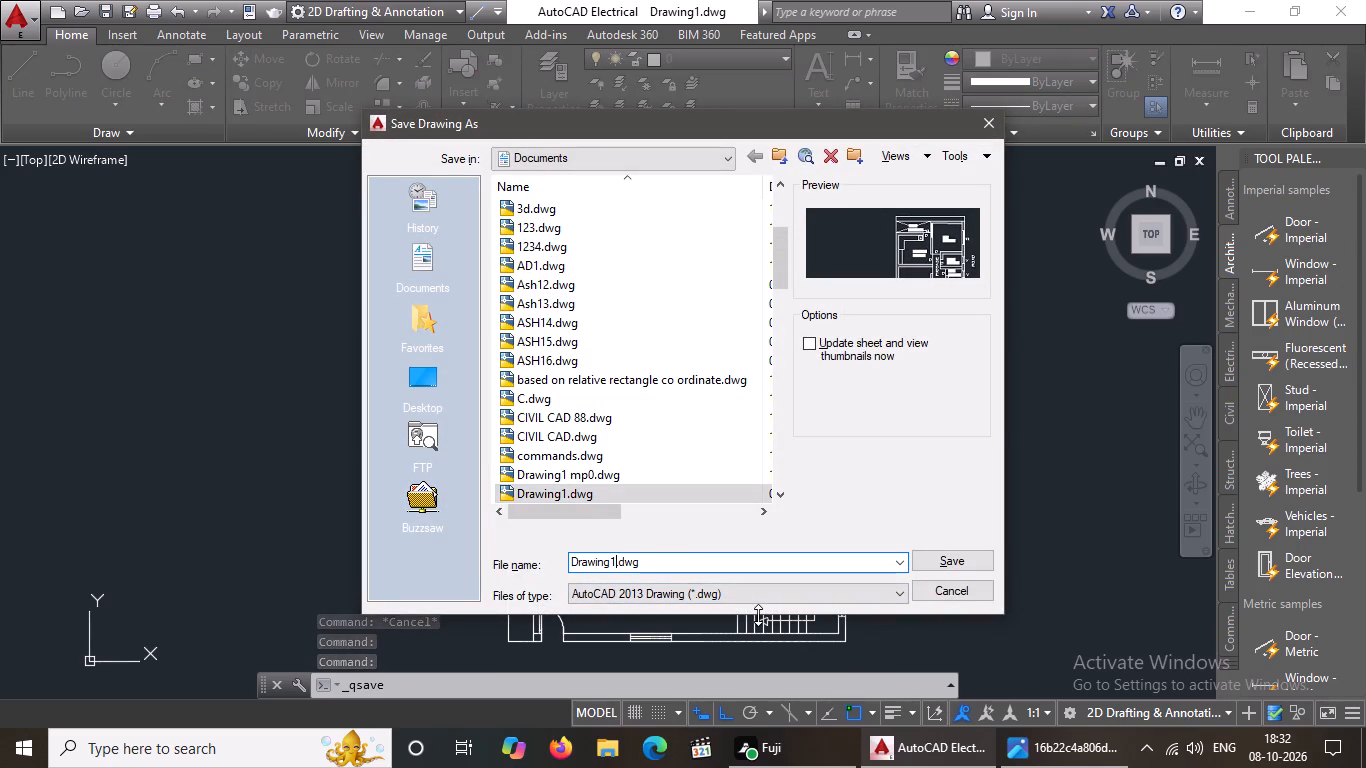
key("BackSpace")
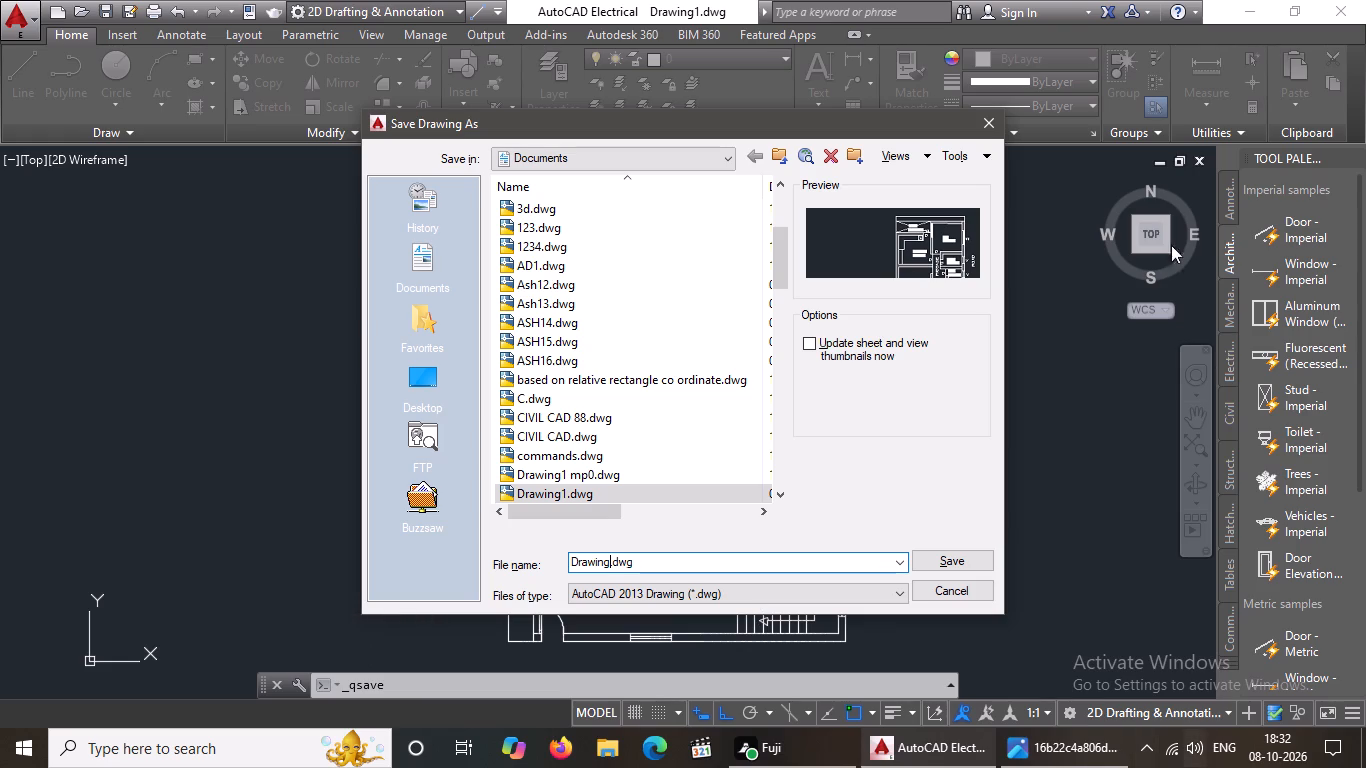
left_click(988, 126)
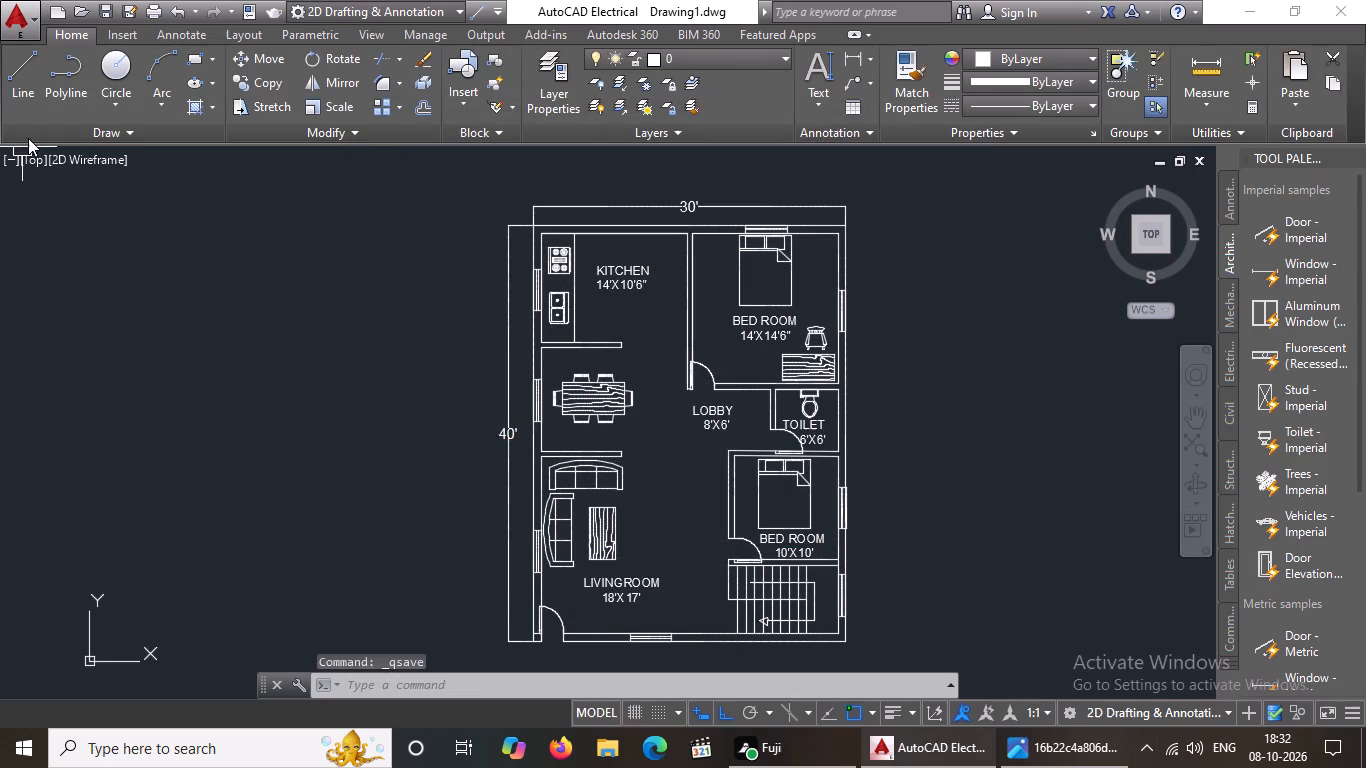
Save the drawing in the Documents folder under the name NORTH FACING HOUSE.dwg.
left_click(31, 27)
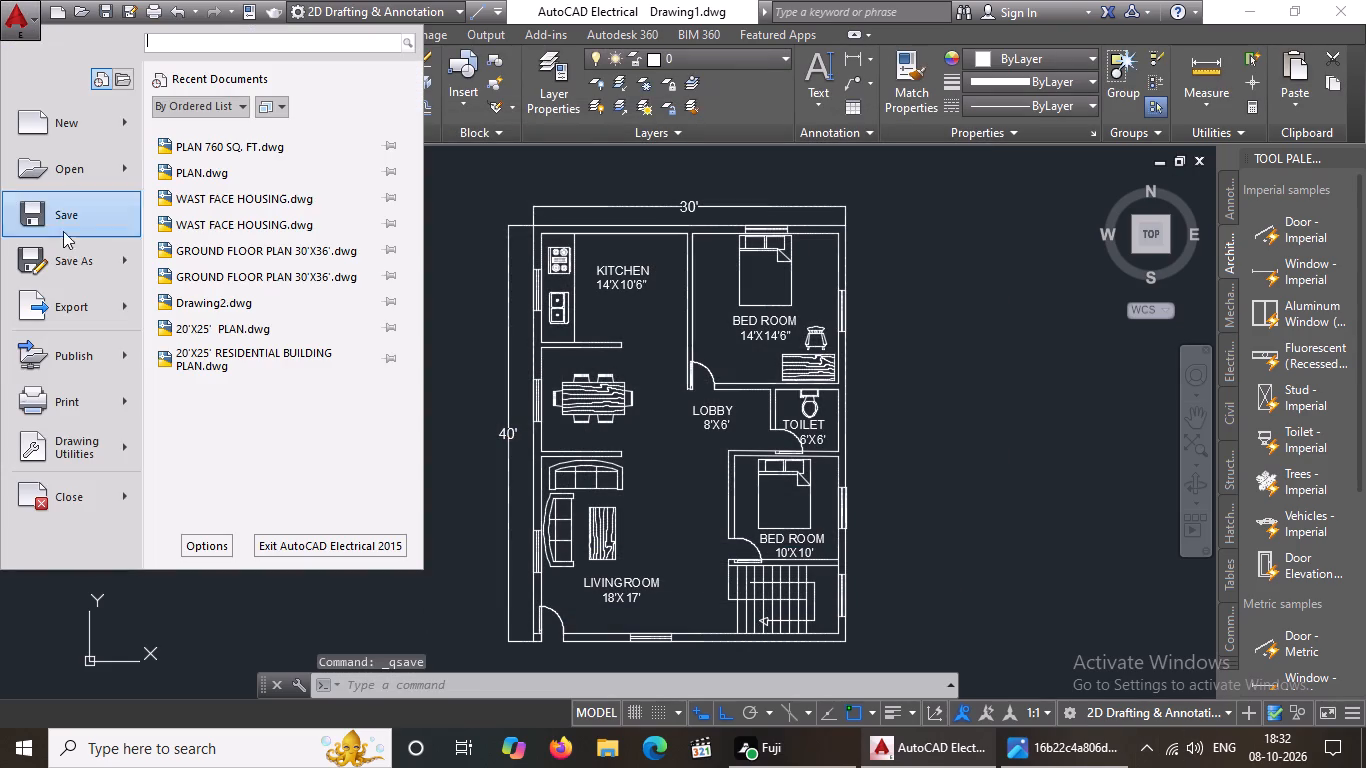
left_click(119, 266)
left_click(275, 144)
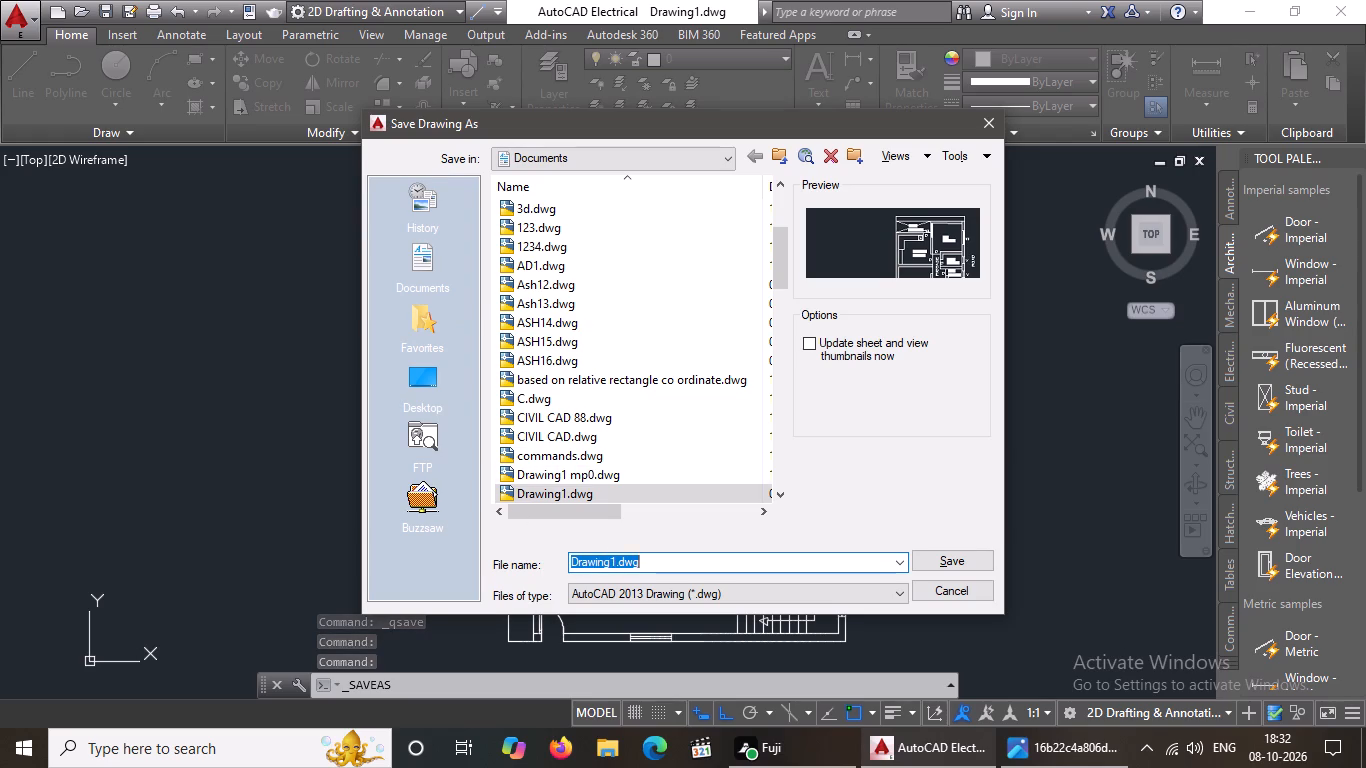
left_click(613, 561)
key("BackSpace")
key("BackSpace")
key("BackSpace")
key("BackSpace")
key("BackSpace")
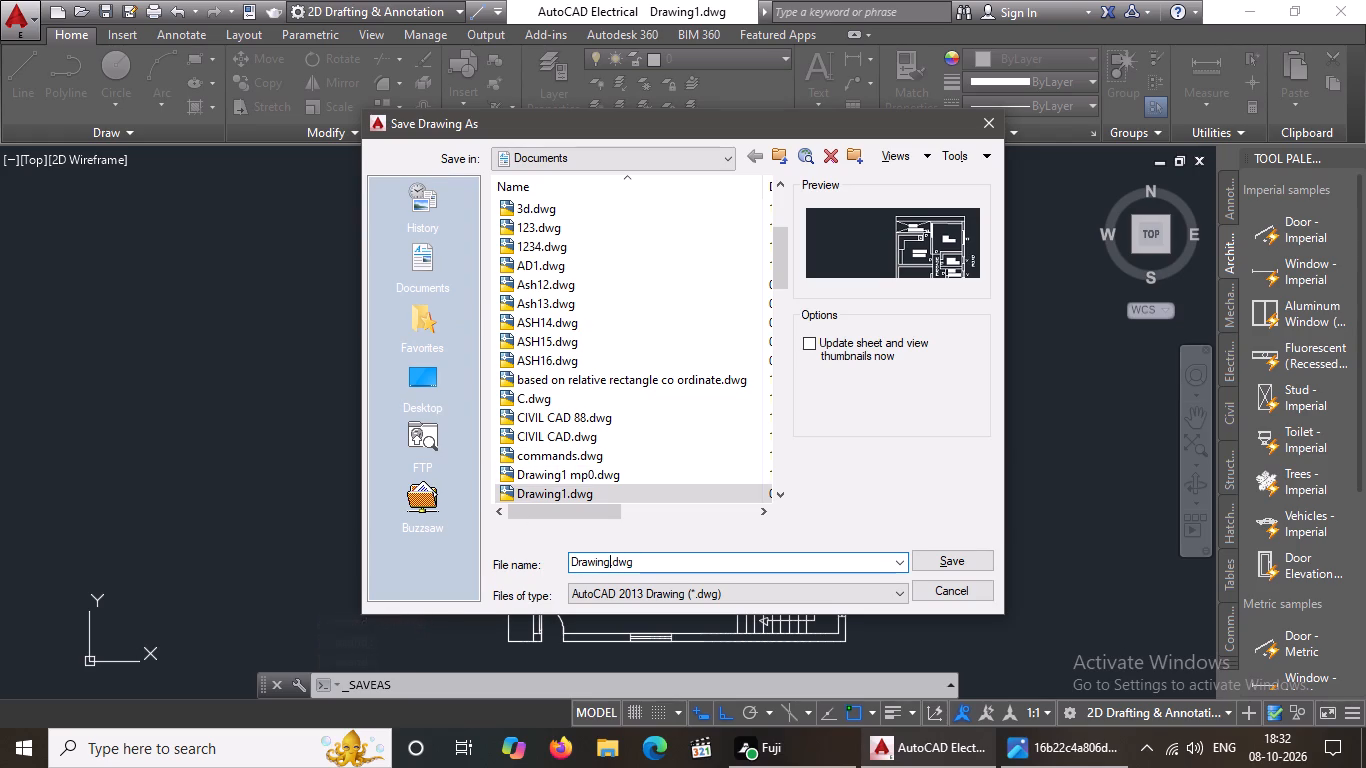
key("BackSpace")
key("BackSpace")
key("BackSpace")
key("BackSpace")
type("NORTH")
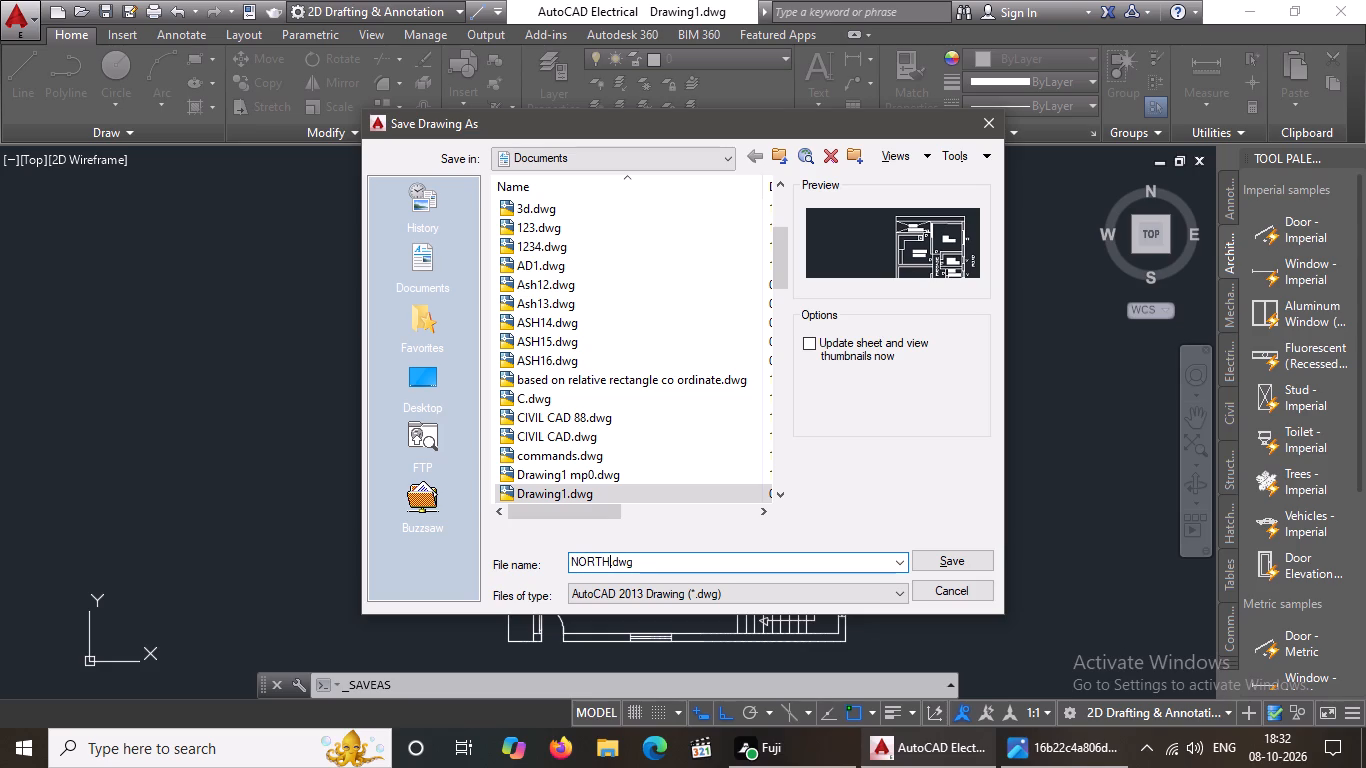
key("space")
type("FACIND")
key("BackSpace")
type("G HOUSE")
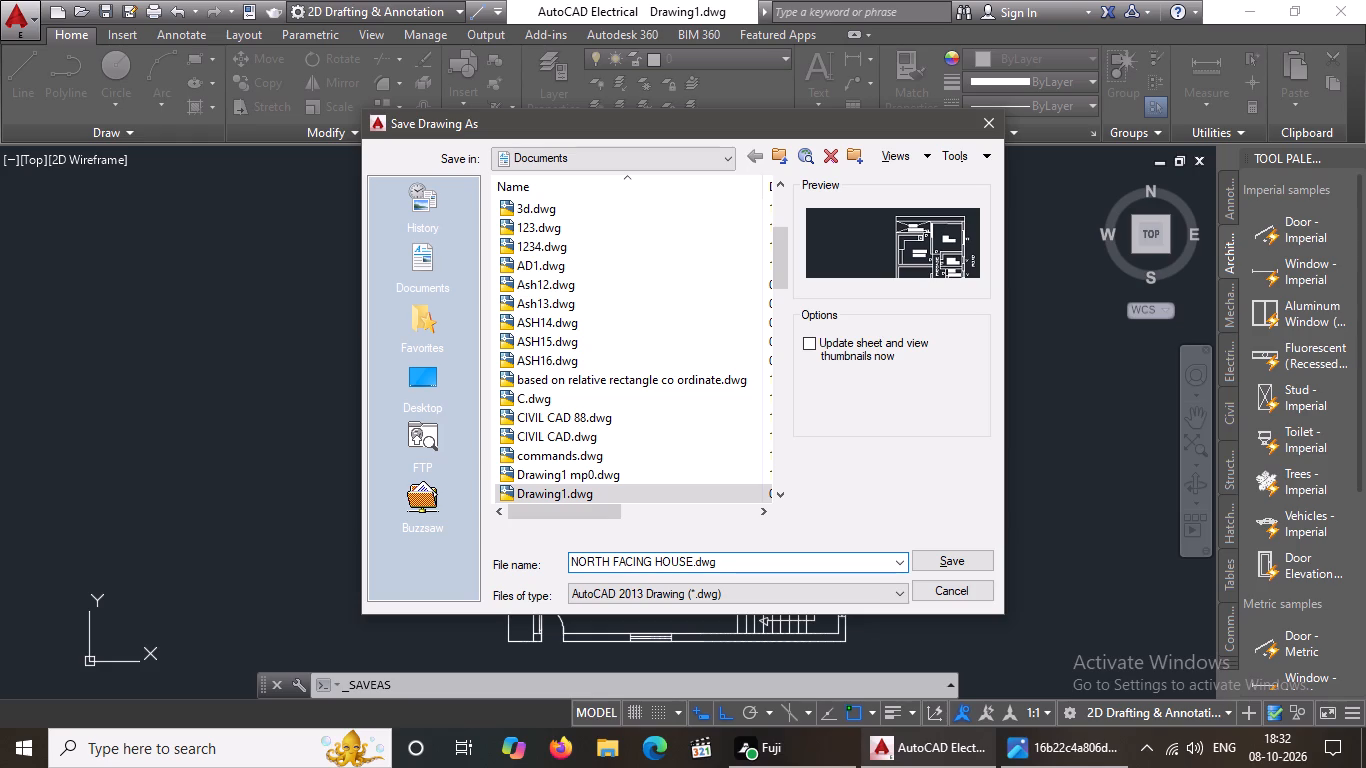
left_click(969, 557)
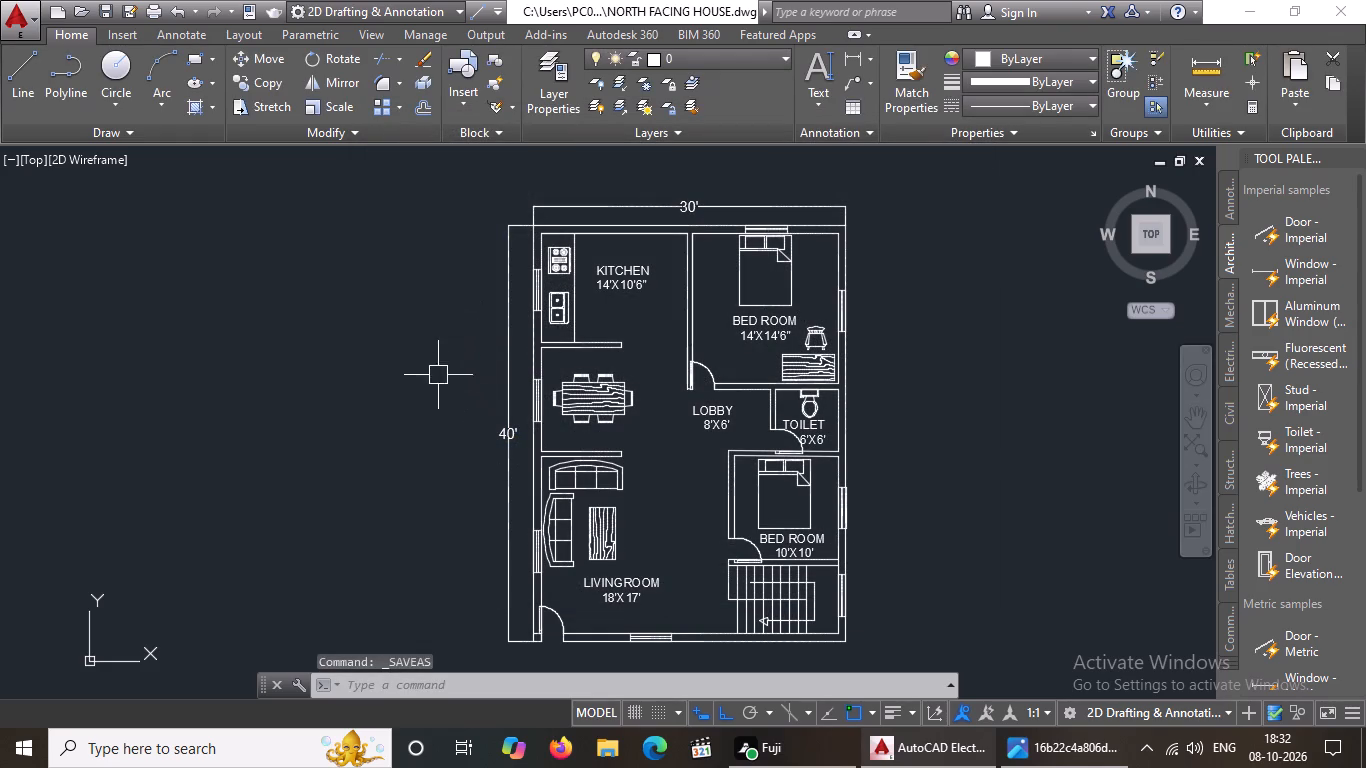
Save the drawing again as NORTH FACING HOUSE.dwg in the Nayana folder on the Desktop.
left_click(26, 12)
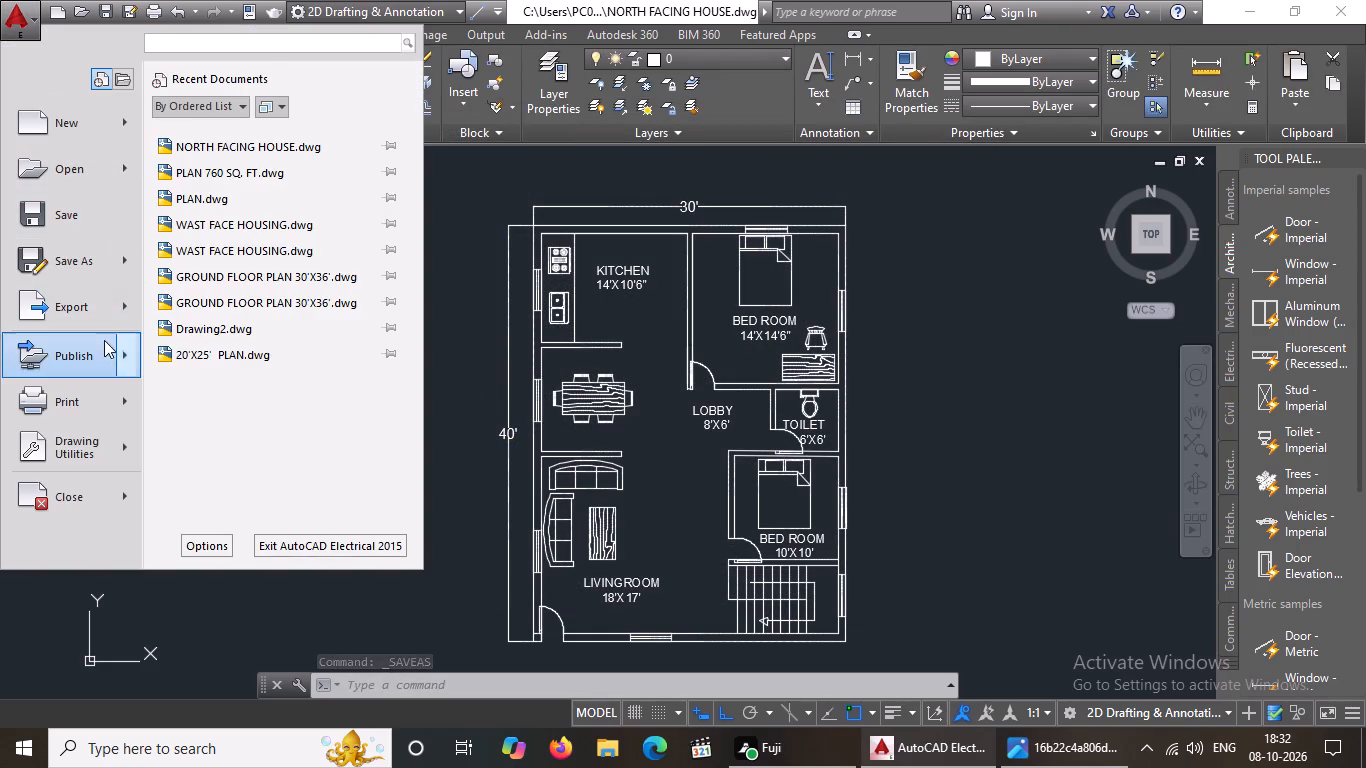
left_click(196, 130)
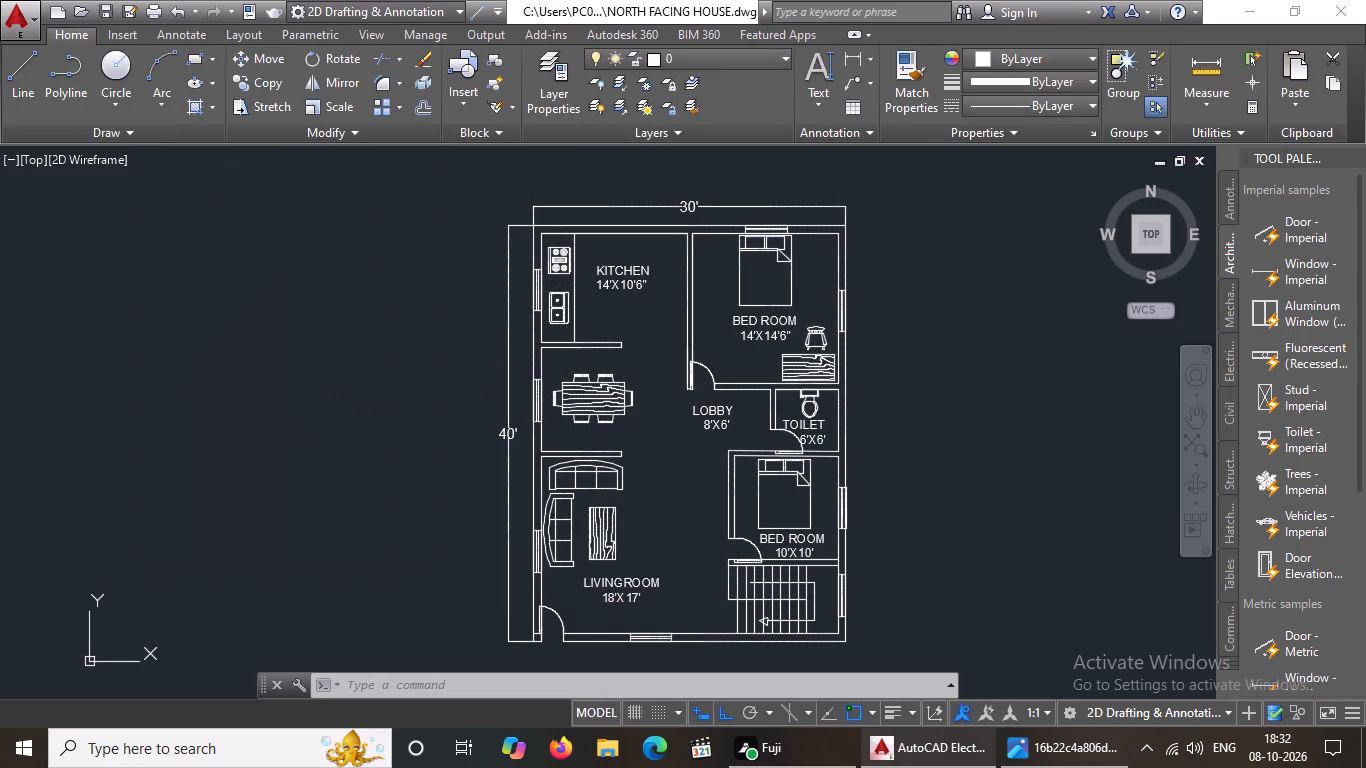
left_click(418, 374)
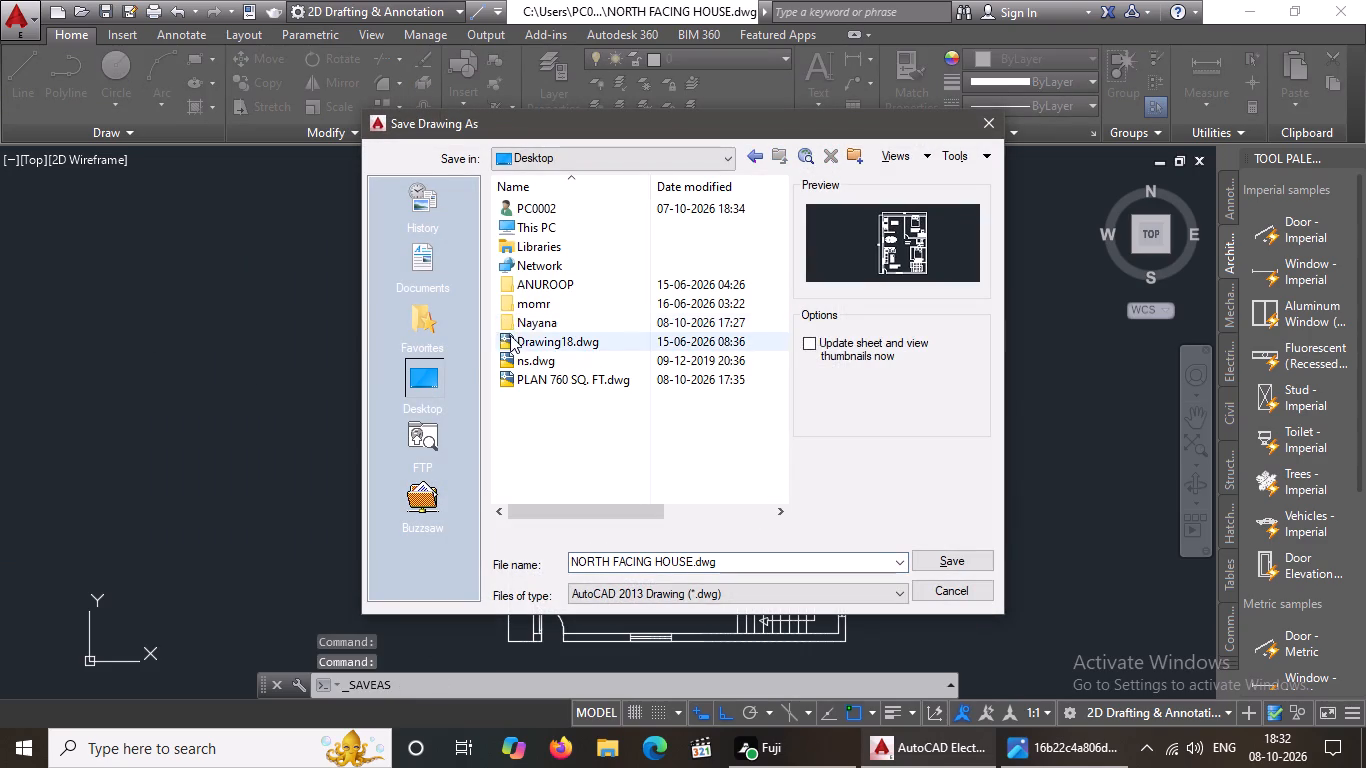
left_click(534, 316)
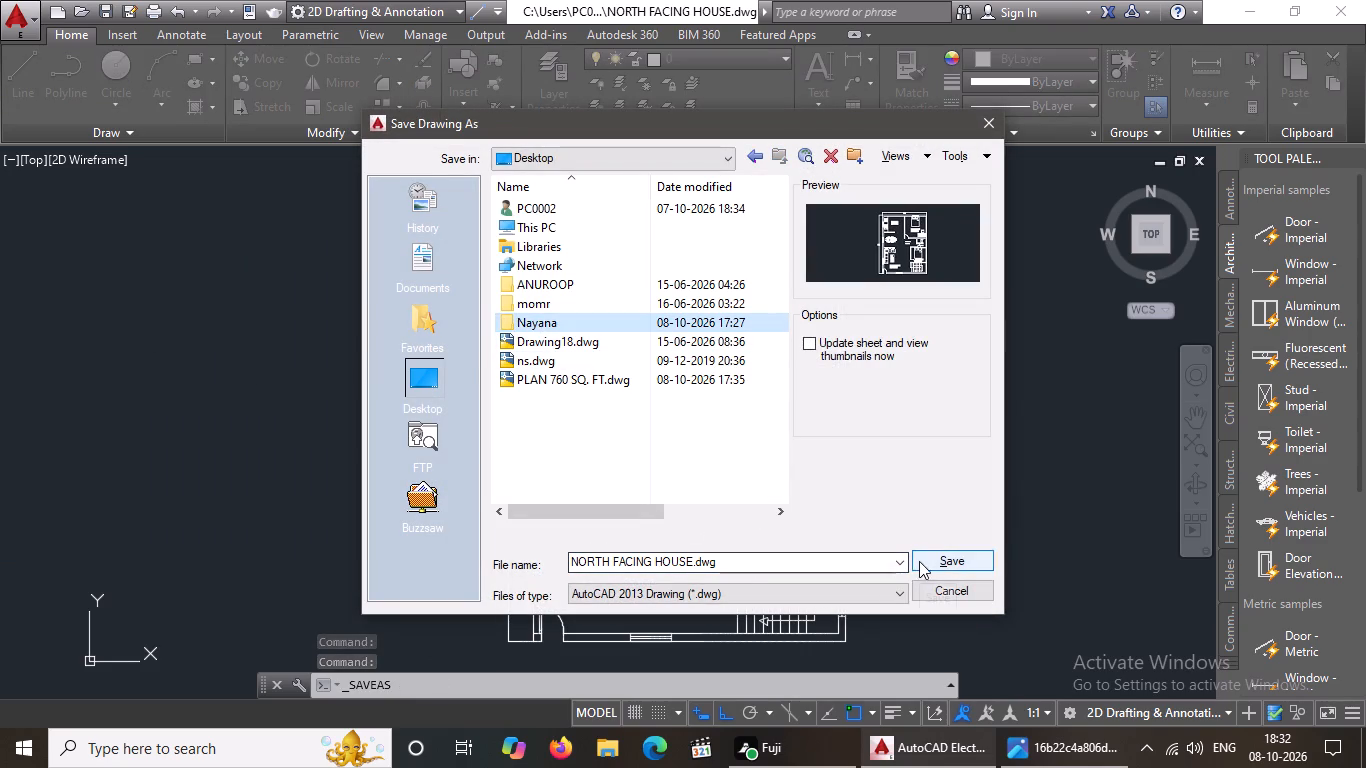
left_click(920, 561)
left_click(937, 558)
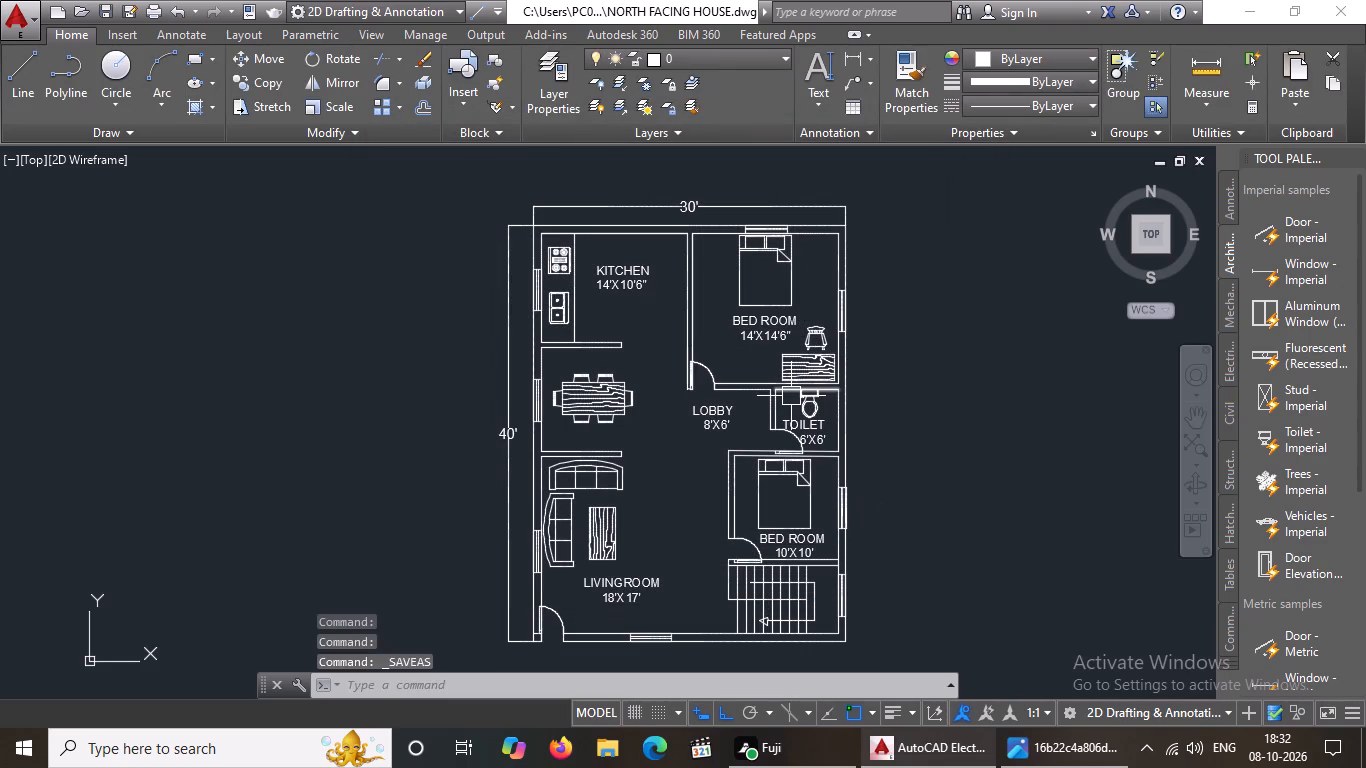
Set up a plot using the previous plot's settings, with a plot window enclosing the whole floor plan and its dimensions.
key("ctrl+p")
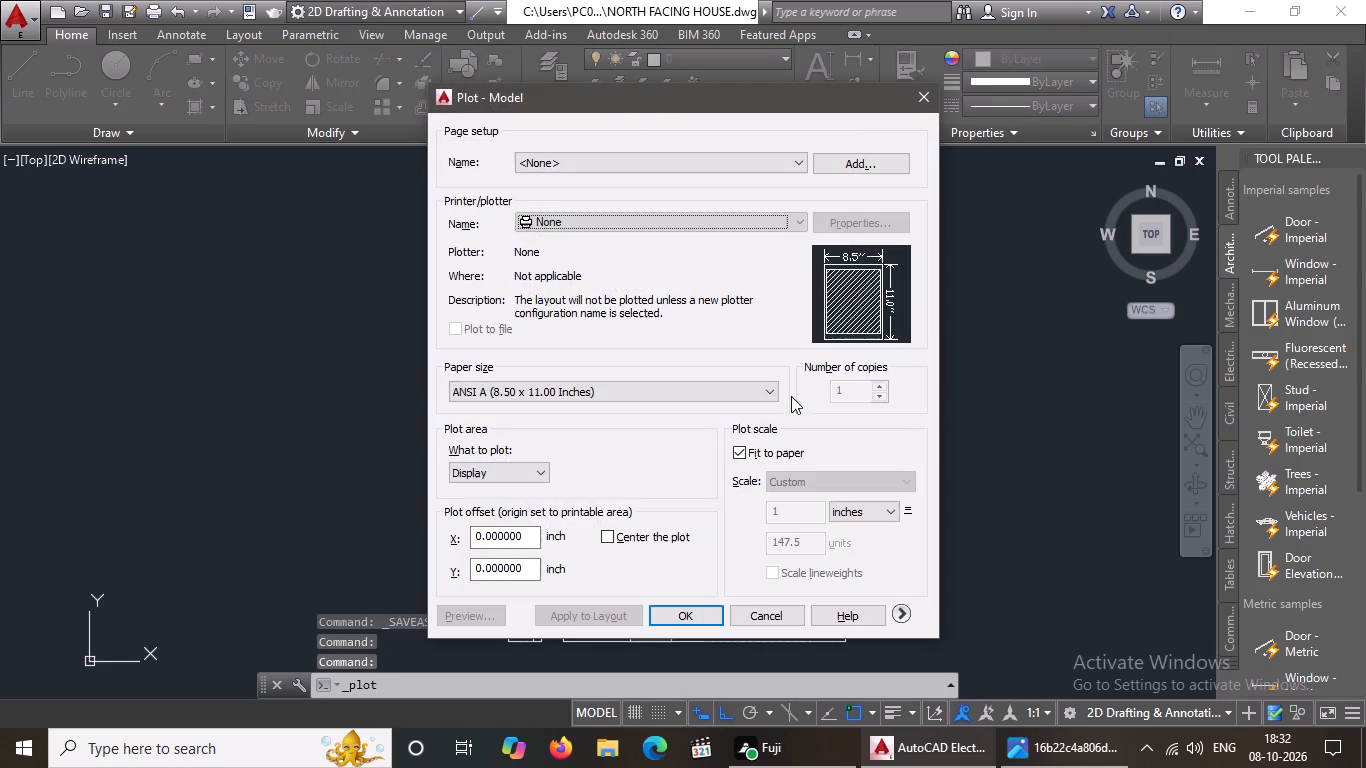
left_click(773, 158)
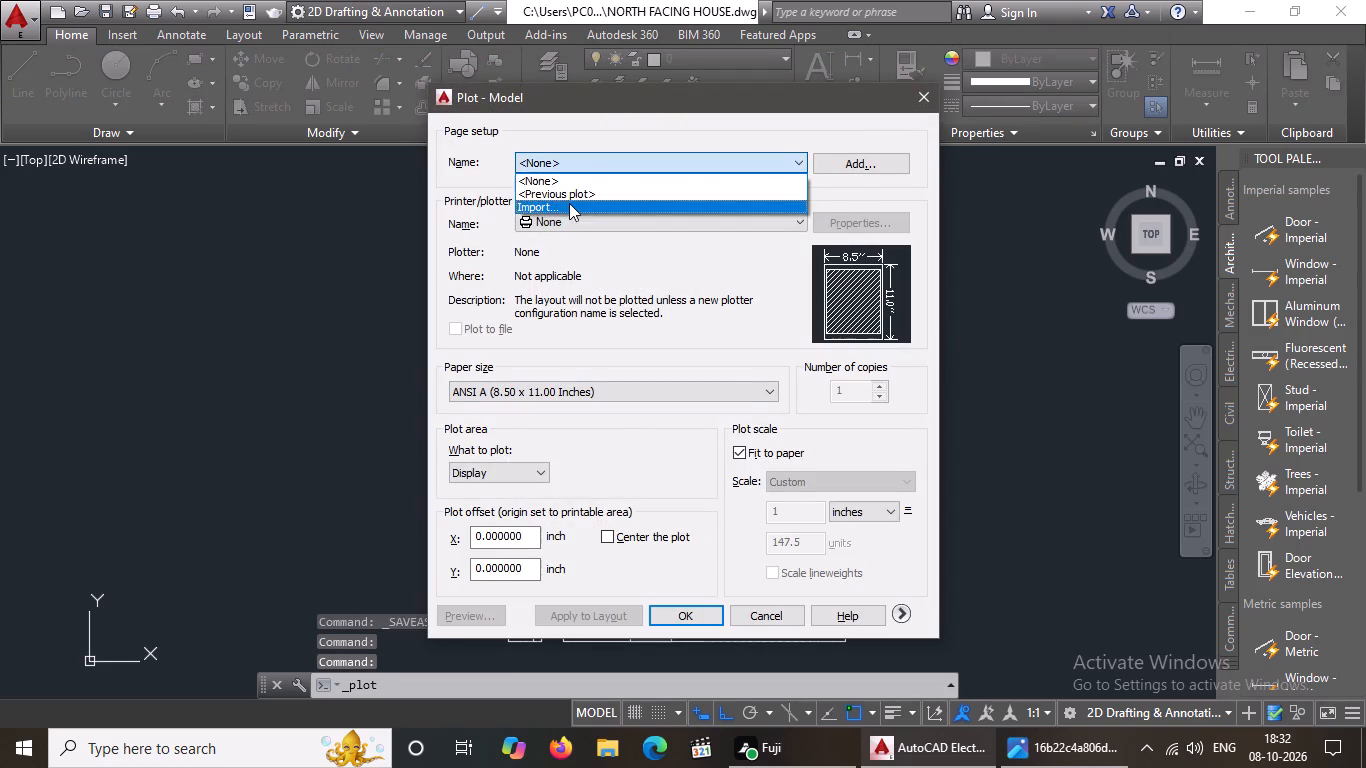
left_click(576, 193)
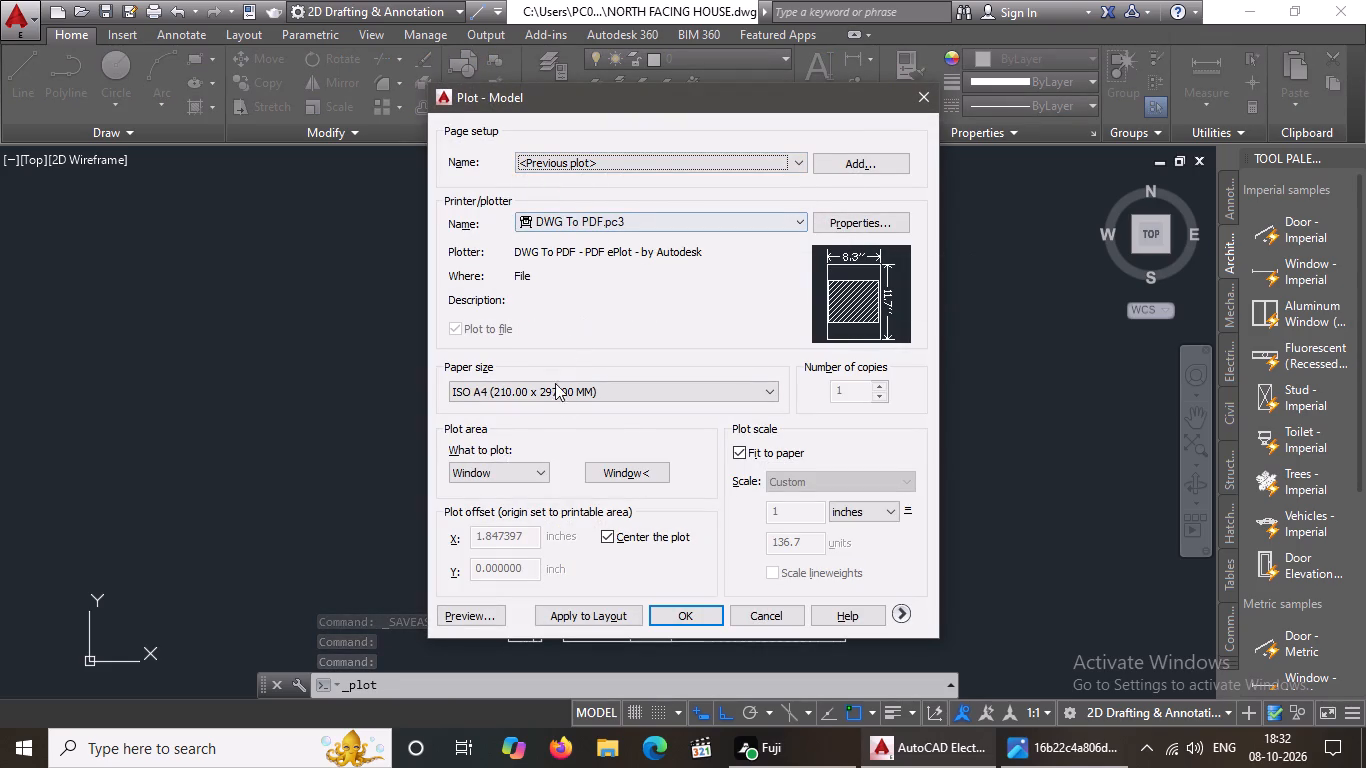
left_click(645, 471)
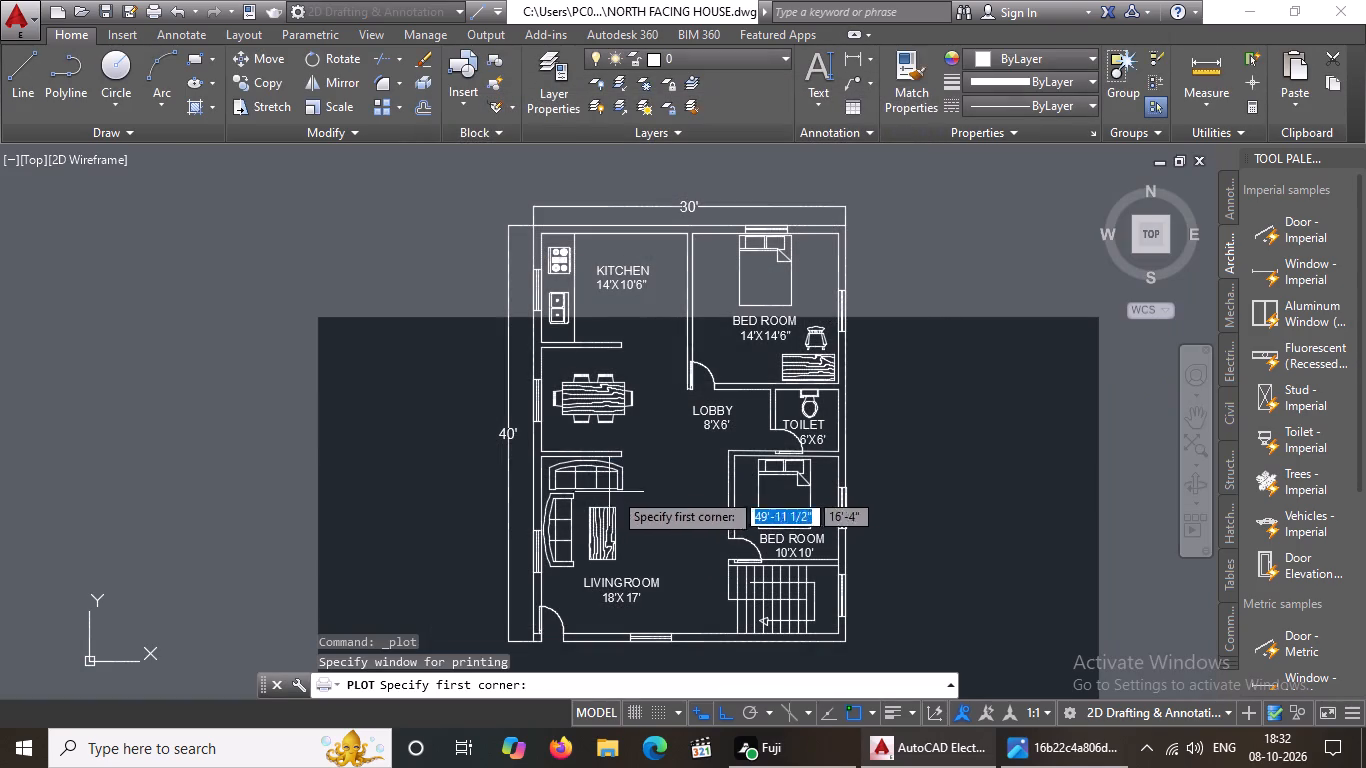
scroll(541, 196, "down", 1)
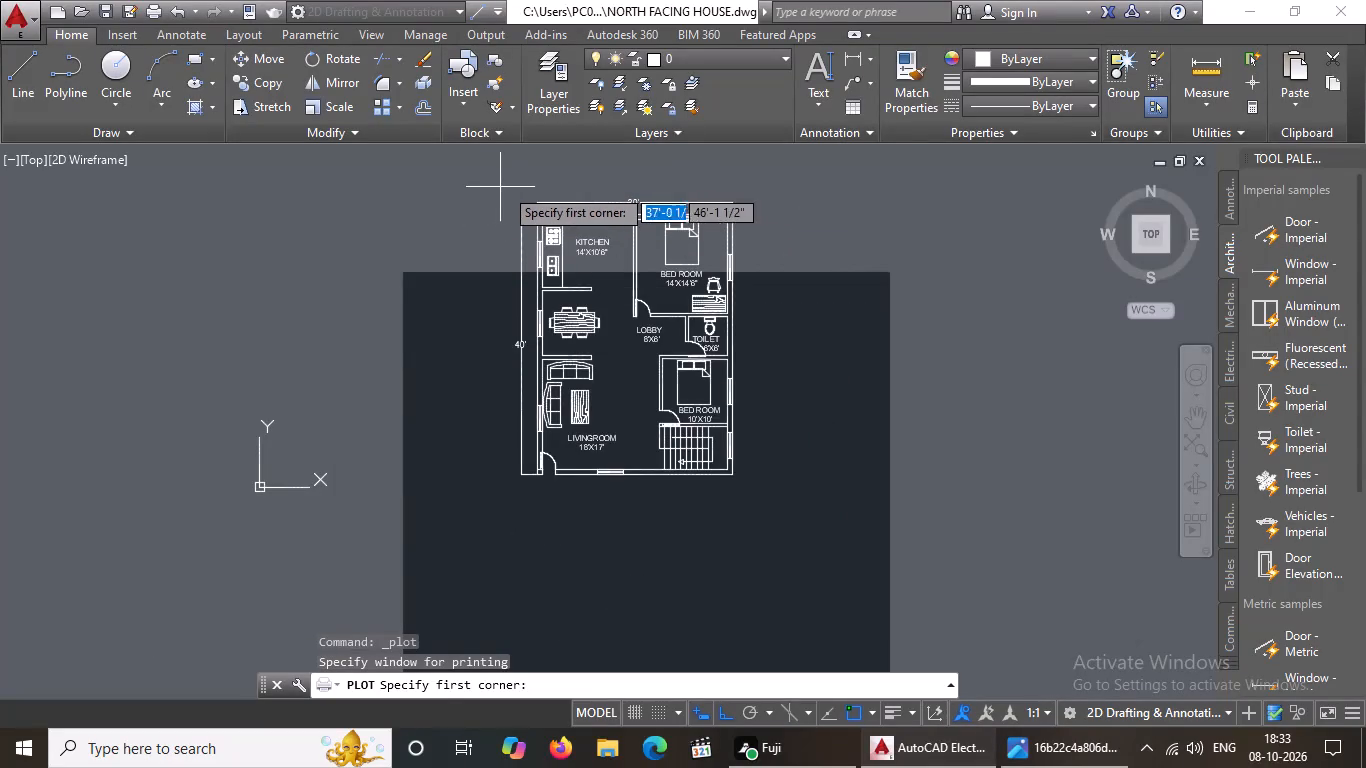
scroll(505, 187, "up", 1)
left_click_drag(500, 189, 500, 188)
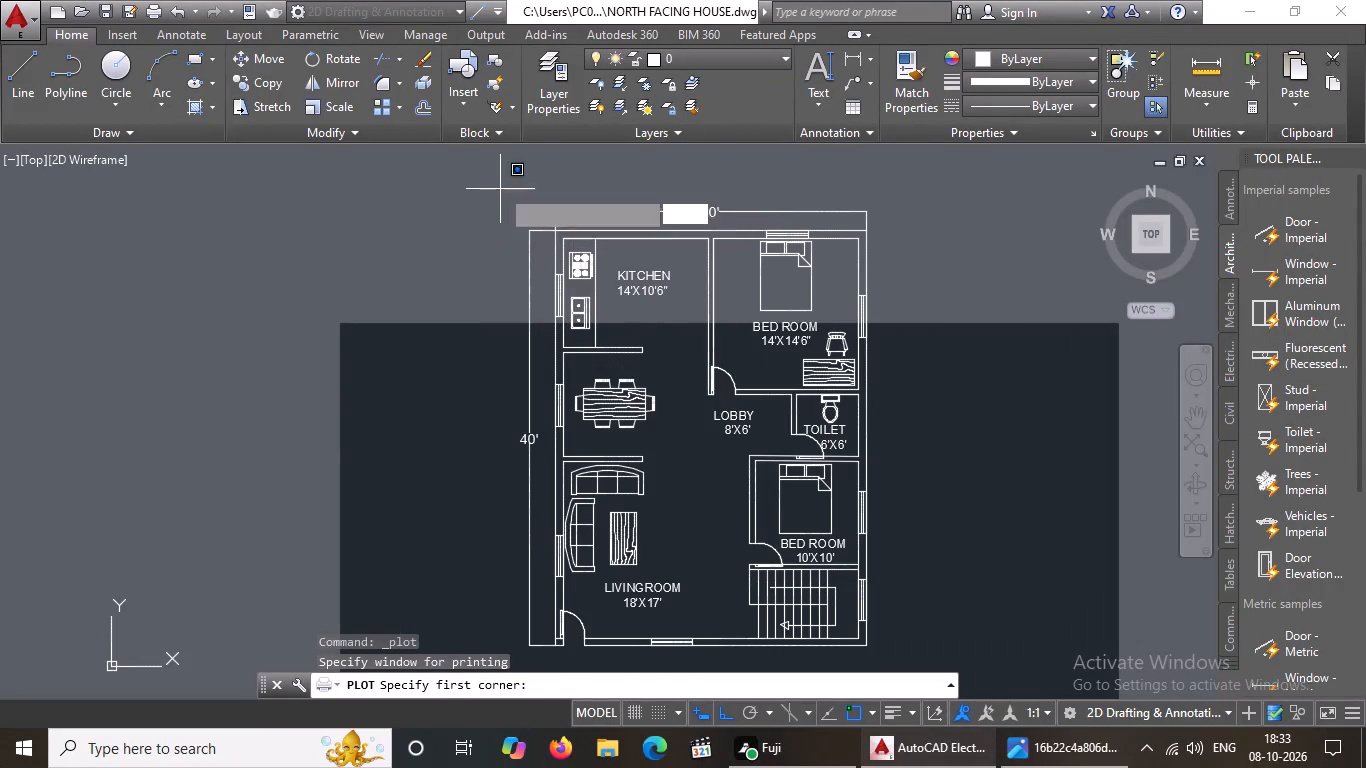
left_click_drag(500, 188, 515, 215)
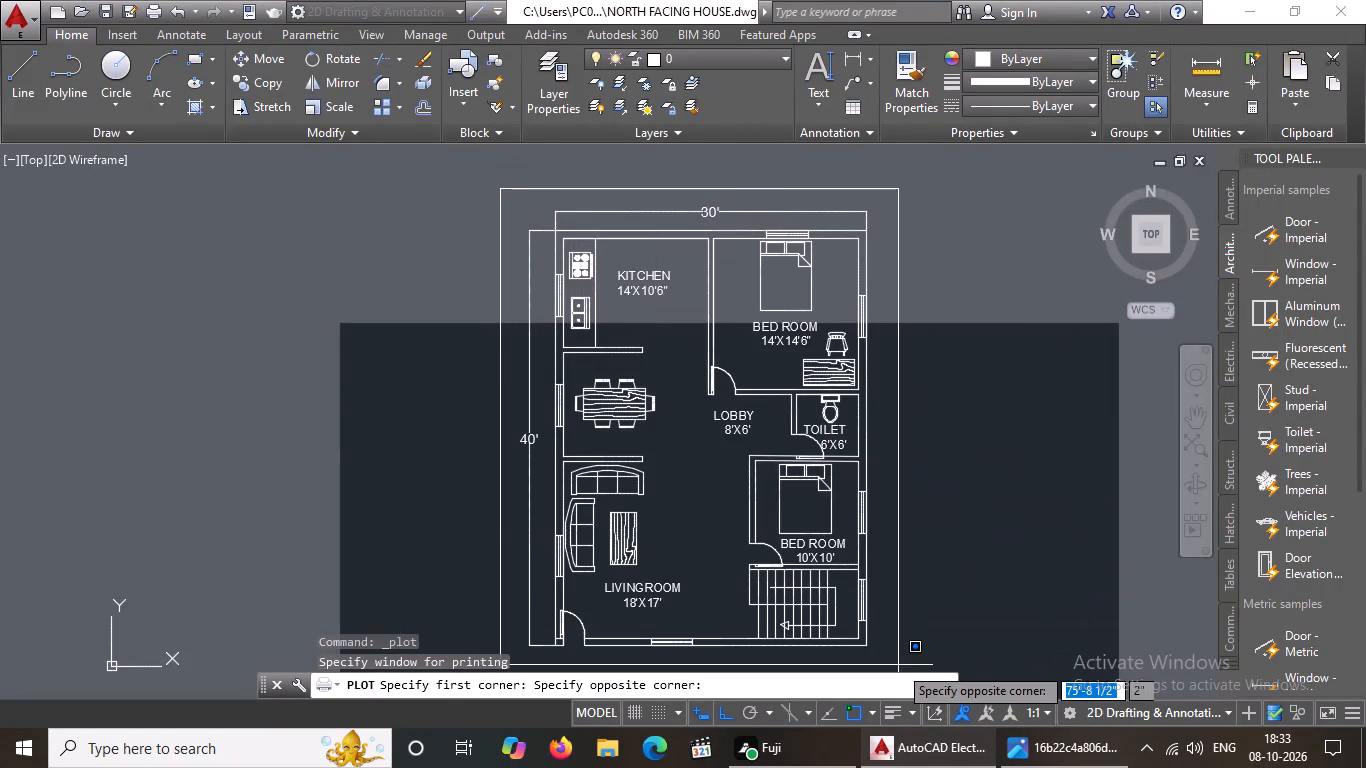
left_click(899, 665)
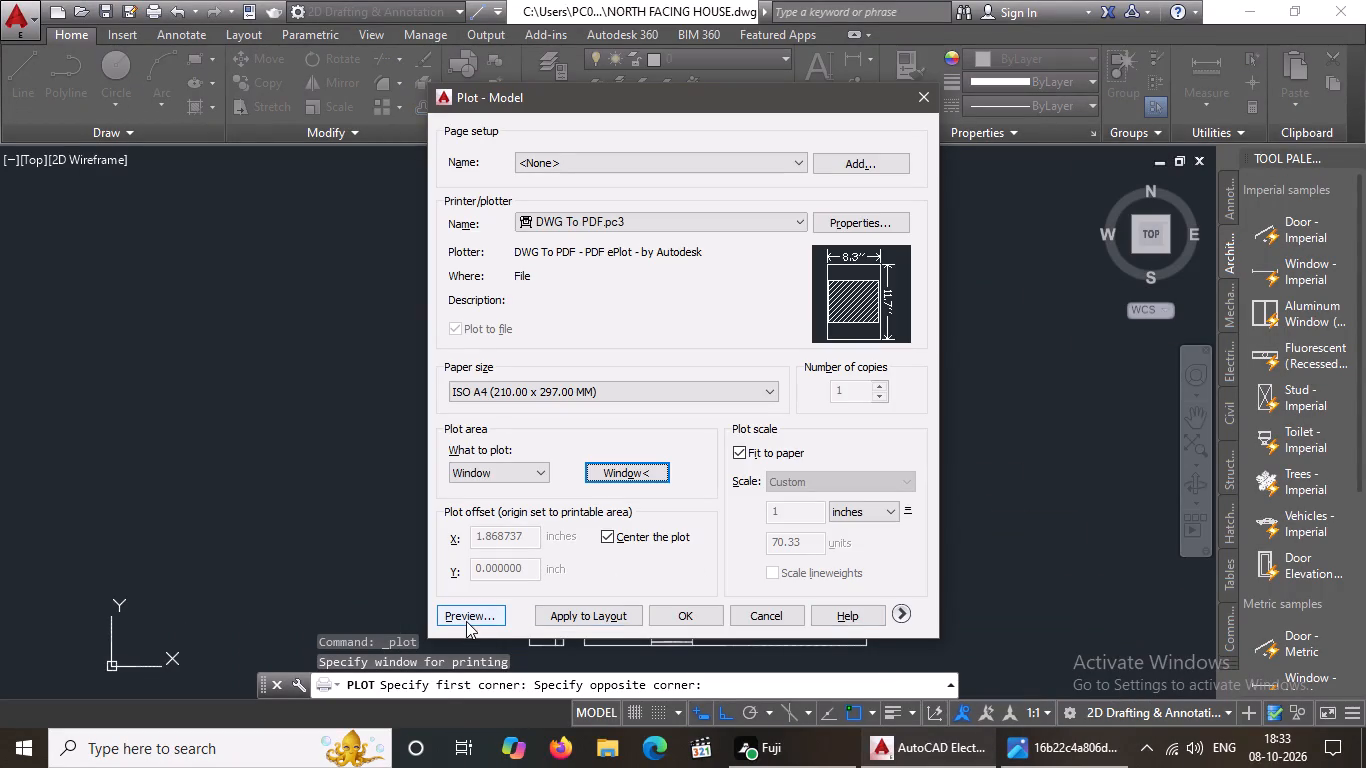
Preview the plot, output it to Documents as NORTH FACING HOUSE-Model.pdf, and return from the opened PDF to the drawing.
left_click(467, 614)
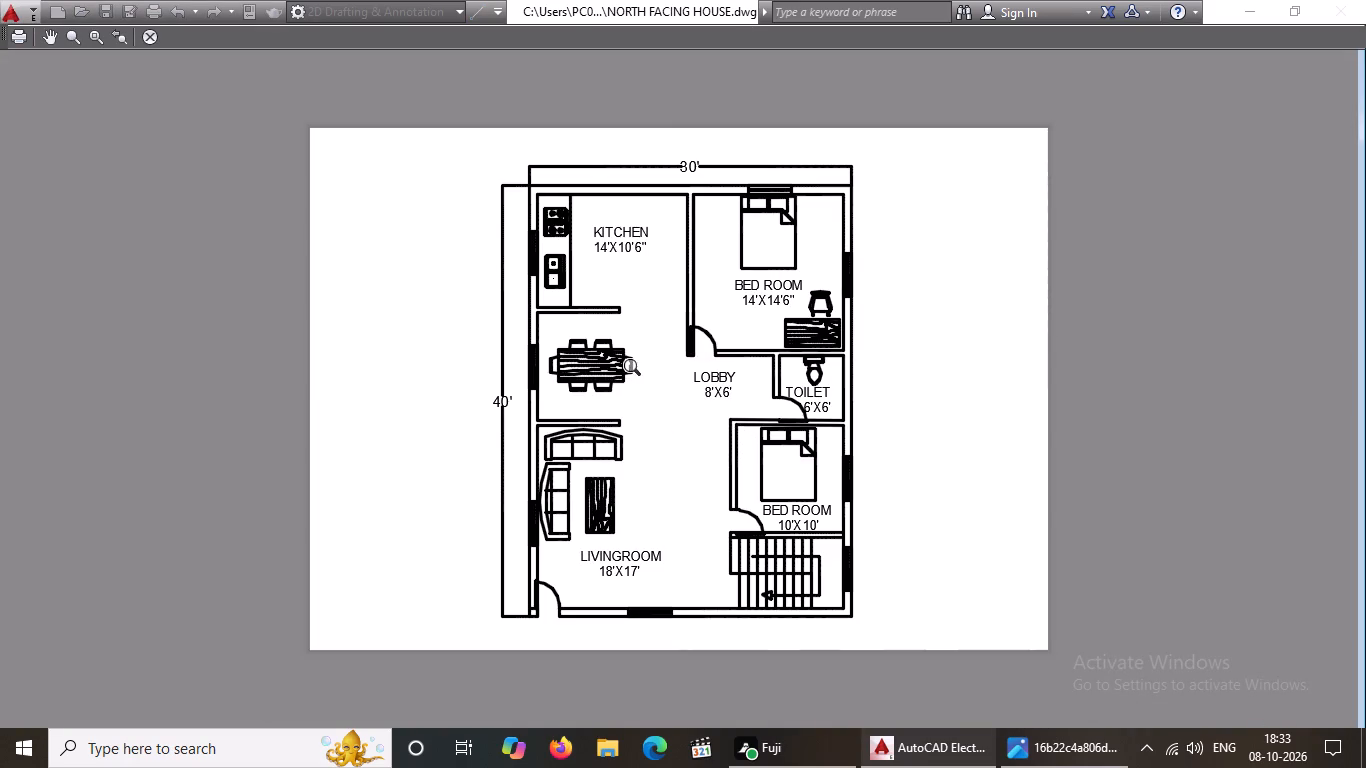
left_click(27, 40)
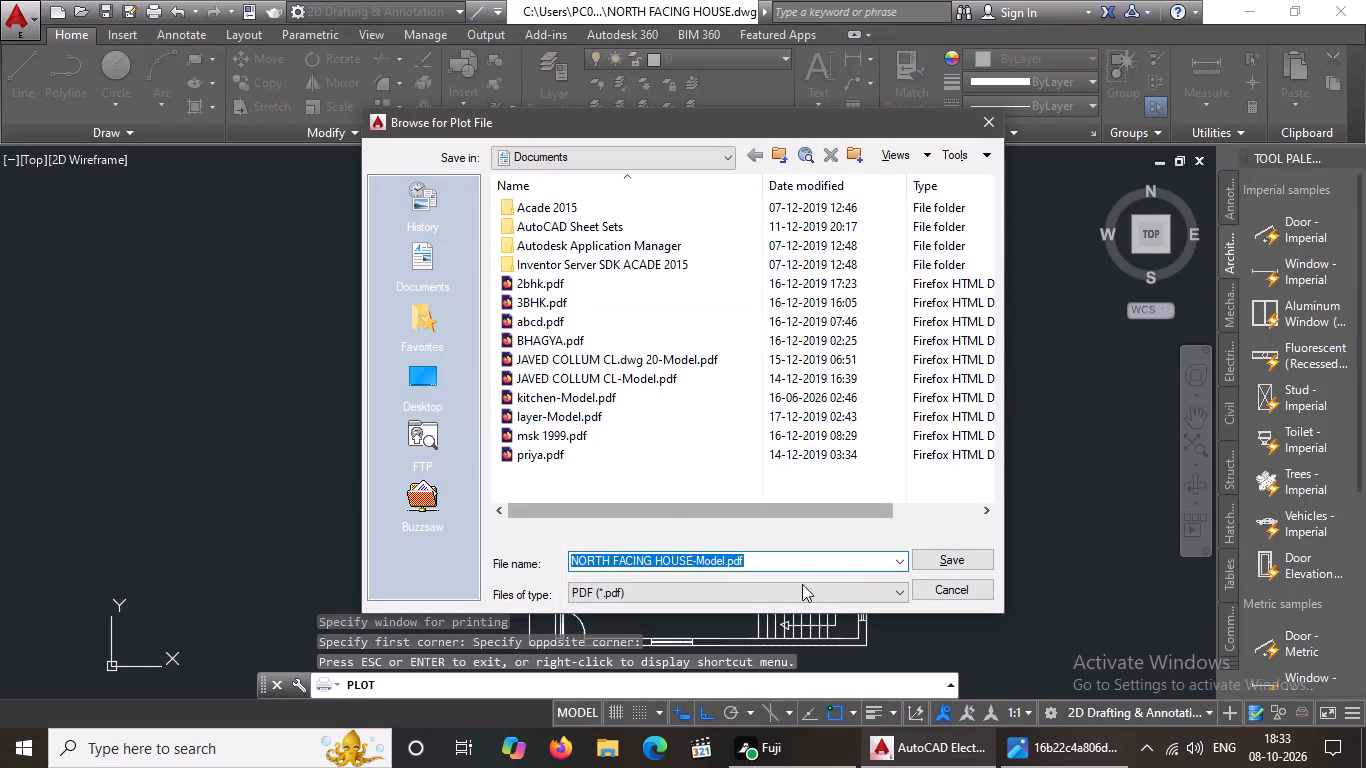
left_click(940, 546)
left_click(936, 559)
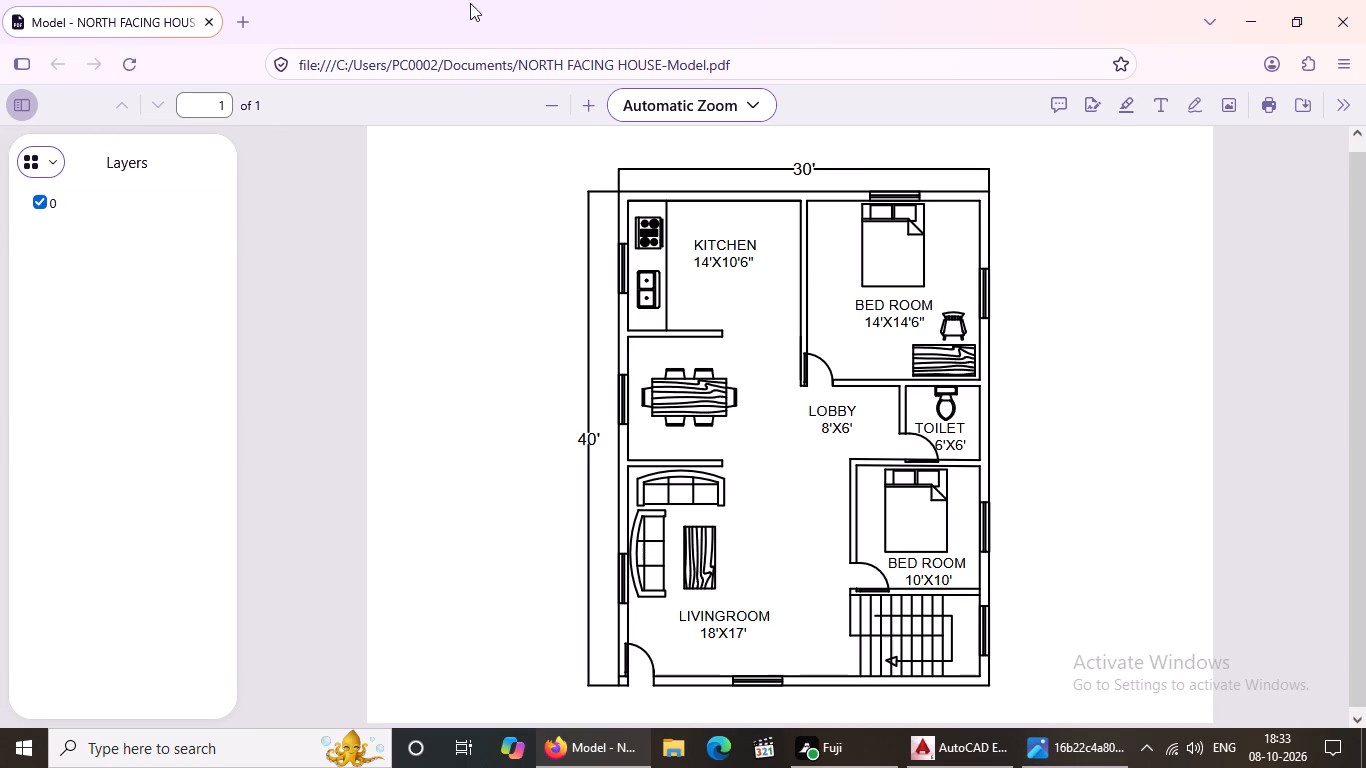
left_click(1263, 34)
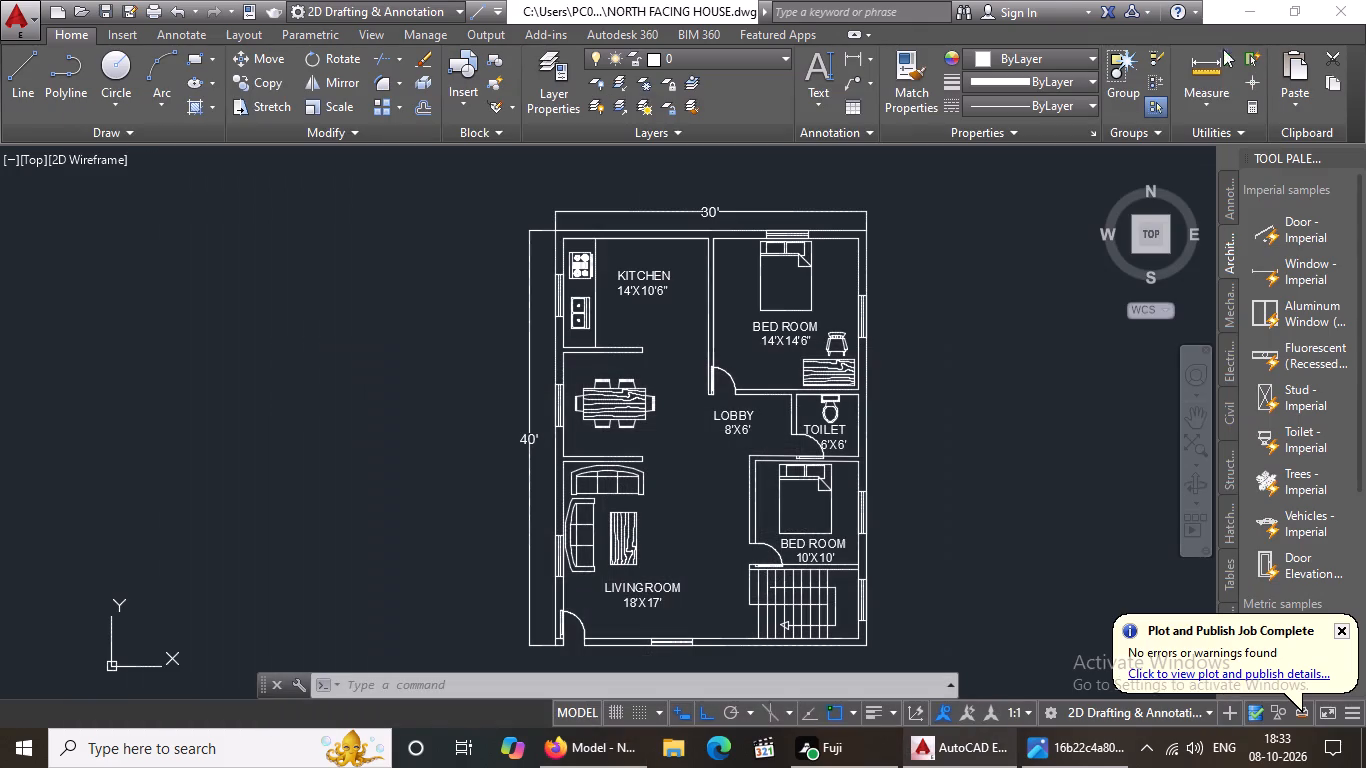
Turn off command logging with the LOGFILEOFF command.
left_click(422, 685)
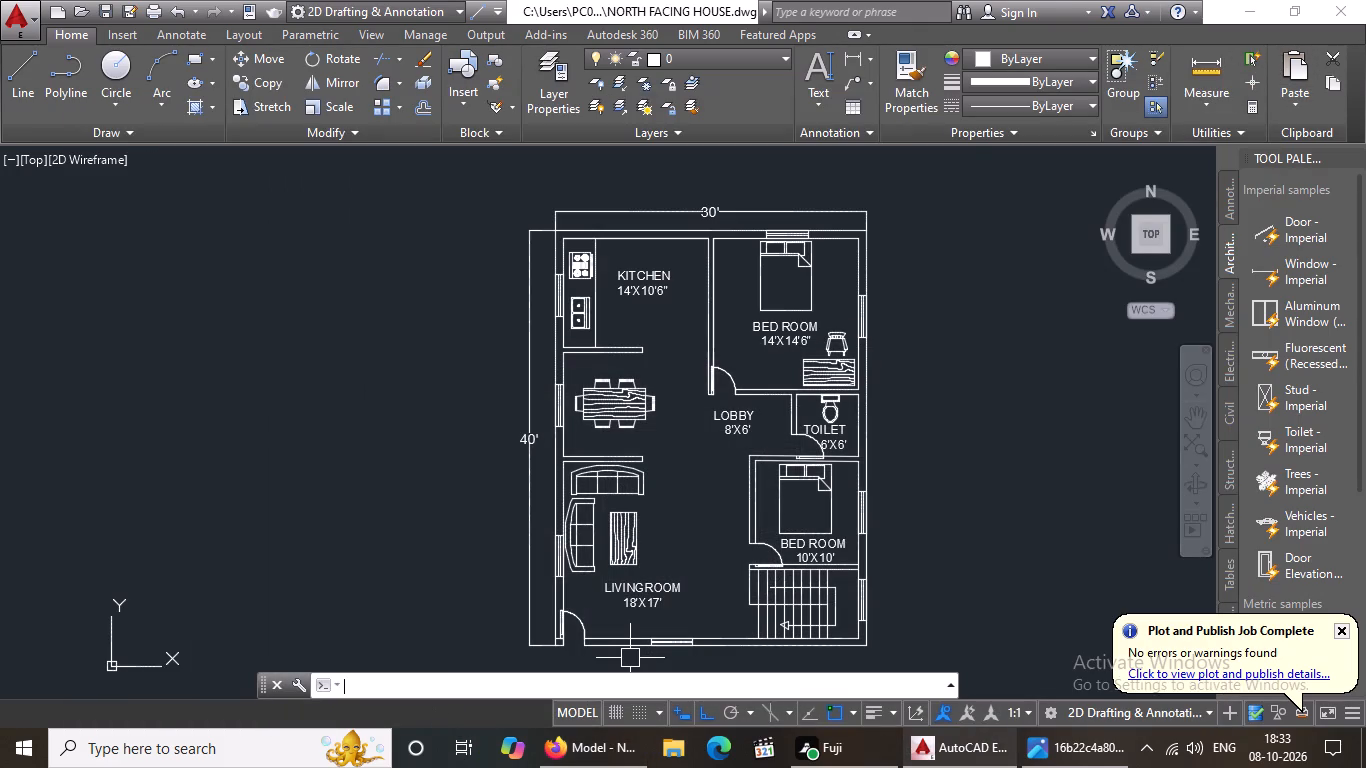
type("LO")
key("g")
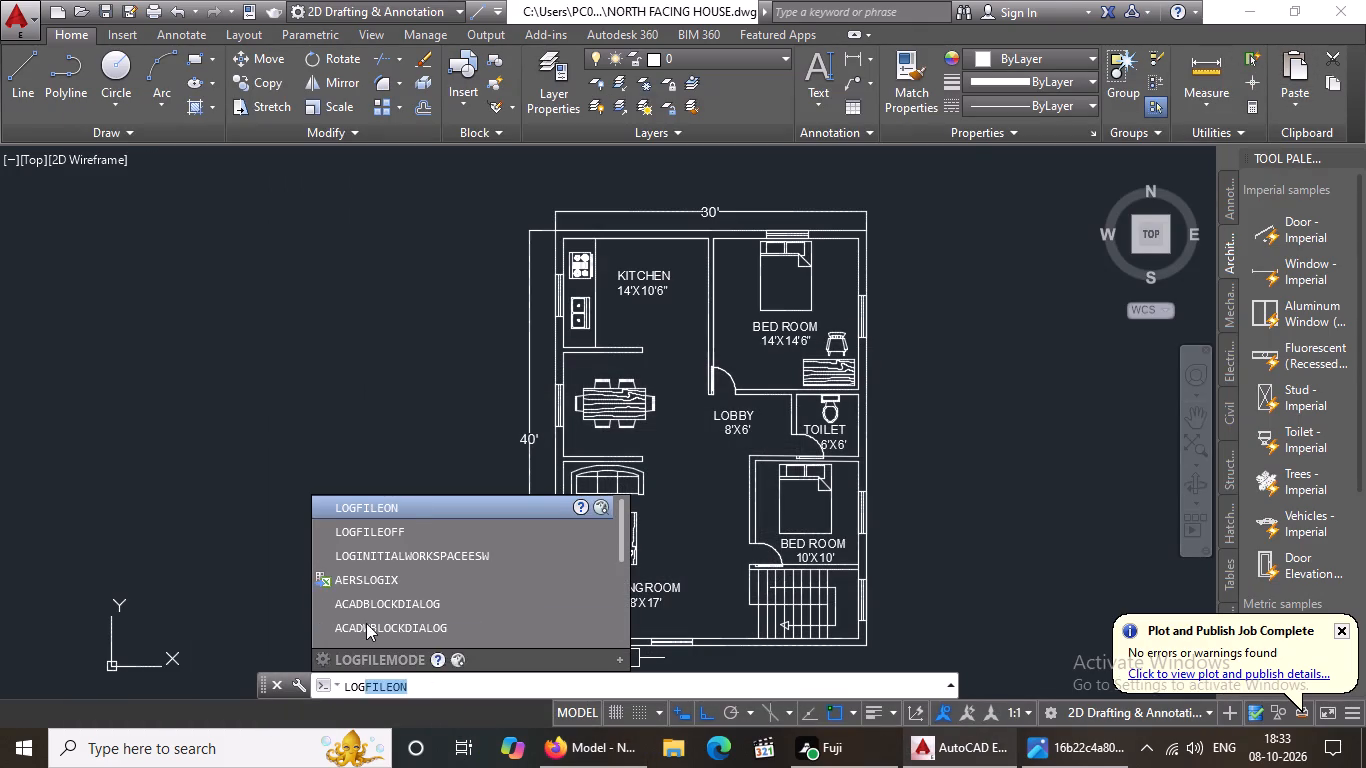
left_click(387, 506)
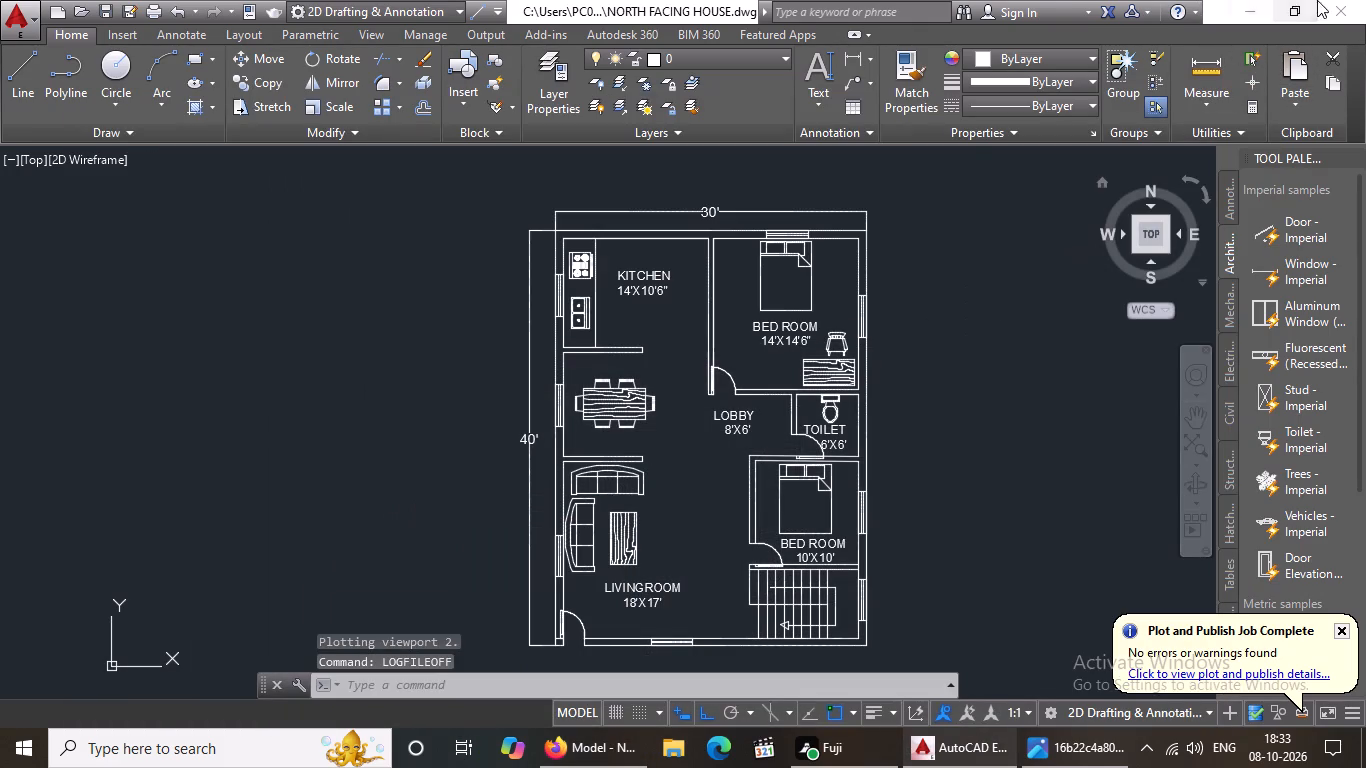